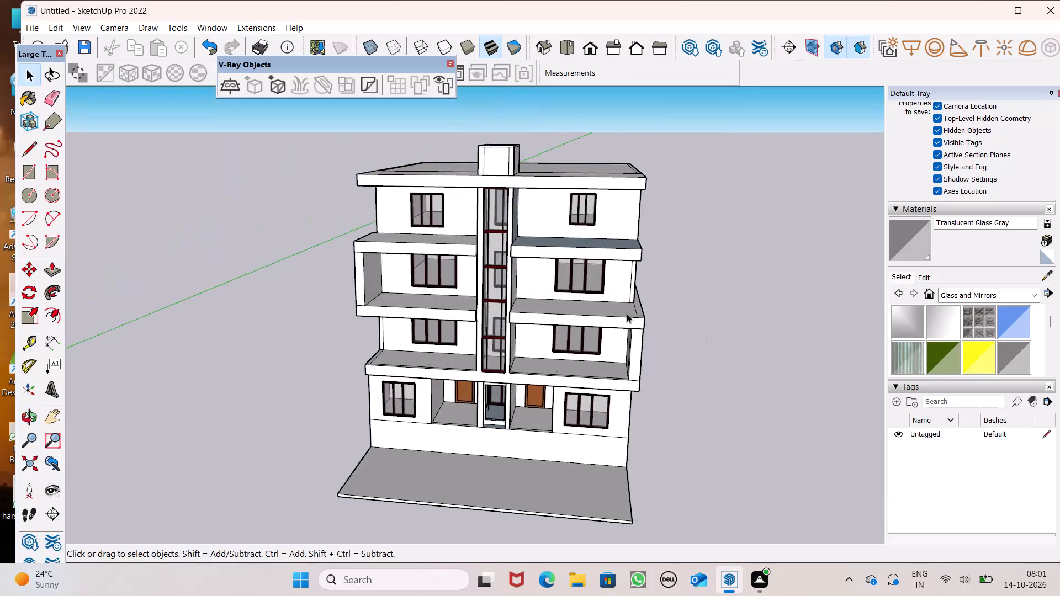
Erase the leftover inner edge lines near the outer front corner of the right balcony slab, one level below the blue-grey slab.
scroll(623, 309, "up", 5)
middle_click_drag(669, 321, 638, 356)
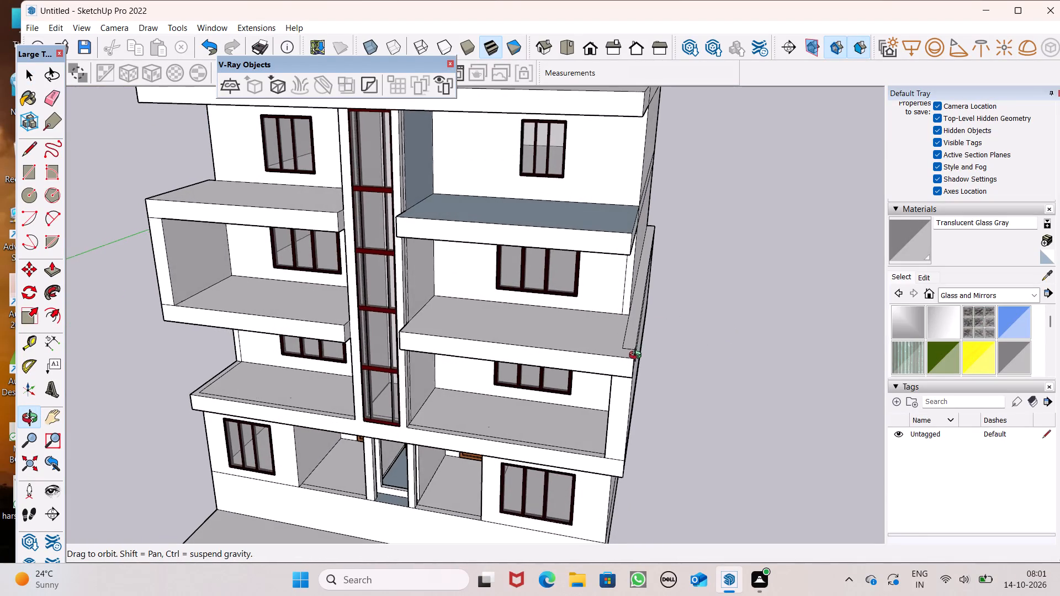
middle_click_drag(638, 356, 560, 395)
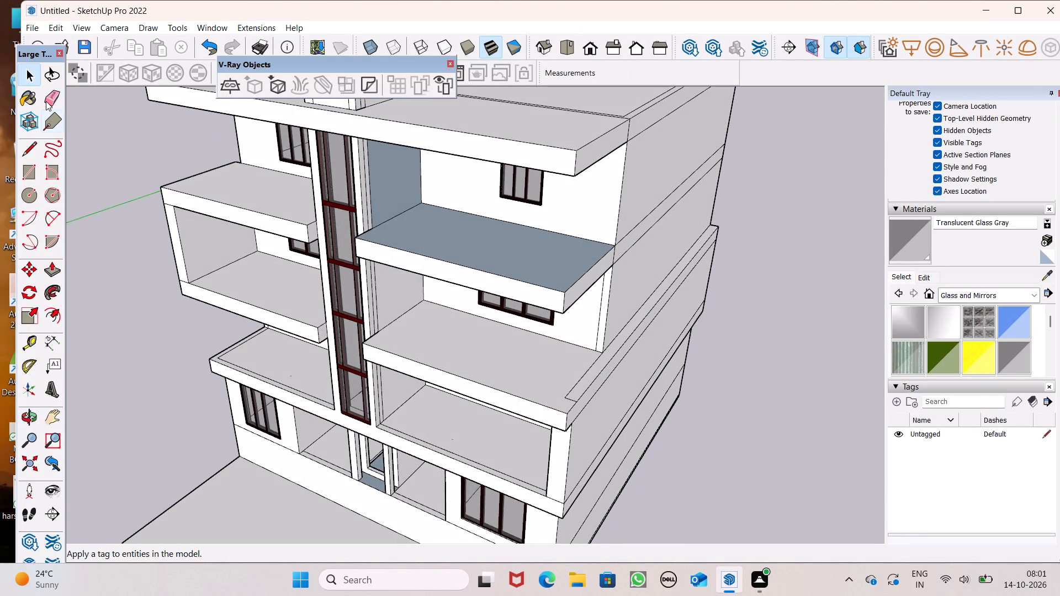
left_click_drag(48, 97, 49, 104)
scroll(594, 384, "up", 5)
left_click_drag(573, 379, 570, 387)
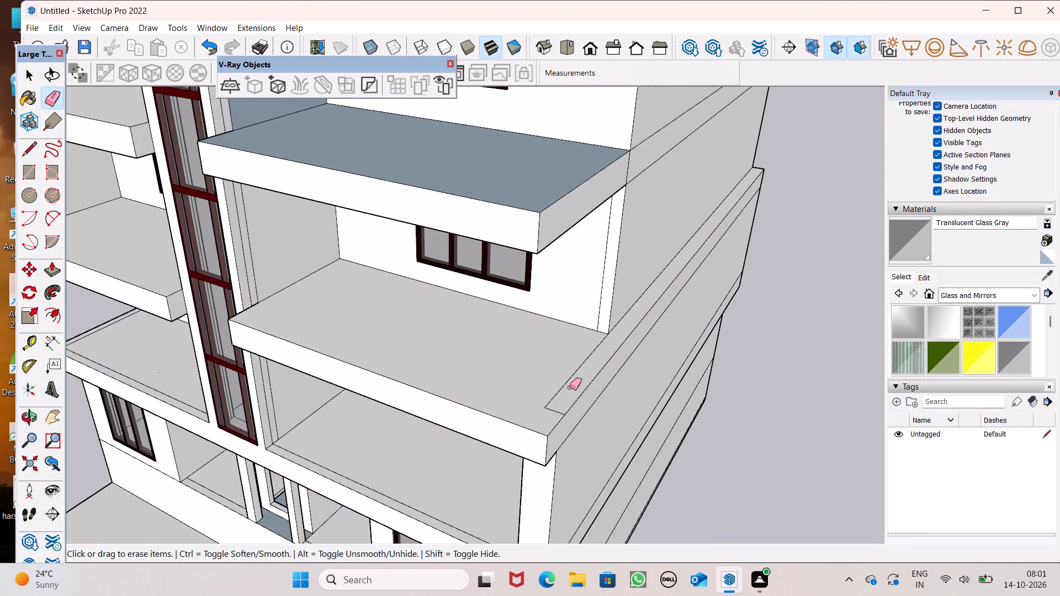
left_click_drag(570, 387, 566, 391)
scroll(571, 313, "down", 1)
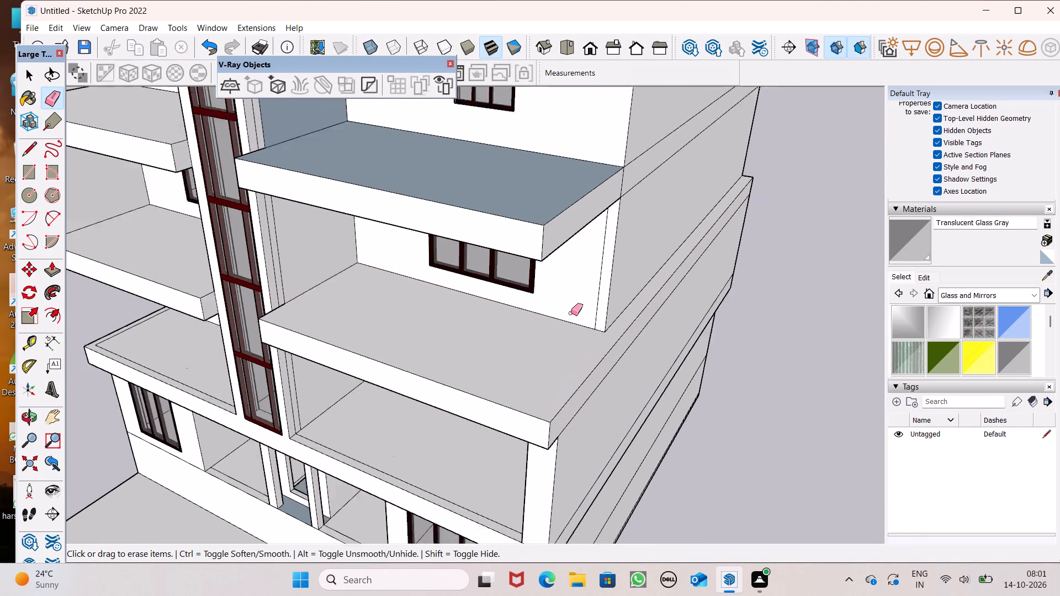
scroll(571, 313, "down", 4)
key("space")
scroll(667, 338, "down", 2)
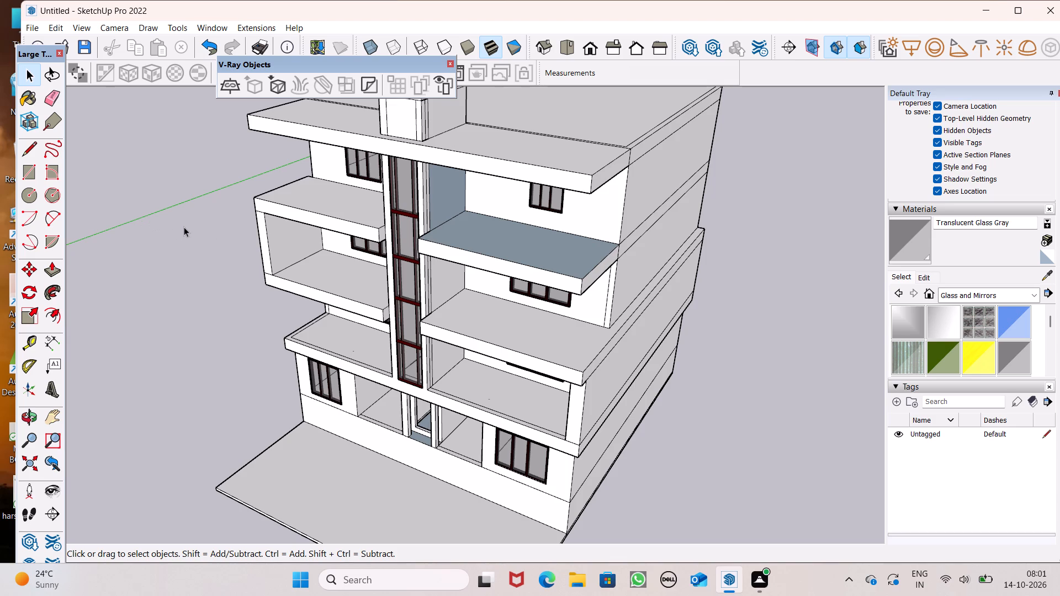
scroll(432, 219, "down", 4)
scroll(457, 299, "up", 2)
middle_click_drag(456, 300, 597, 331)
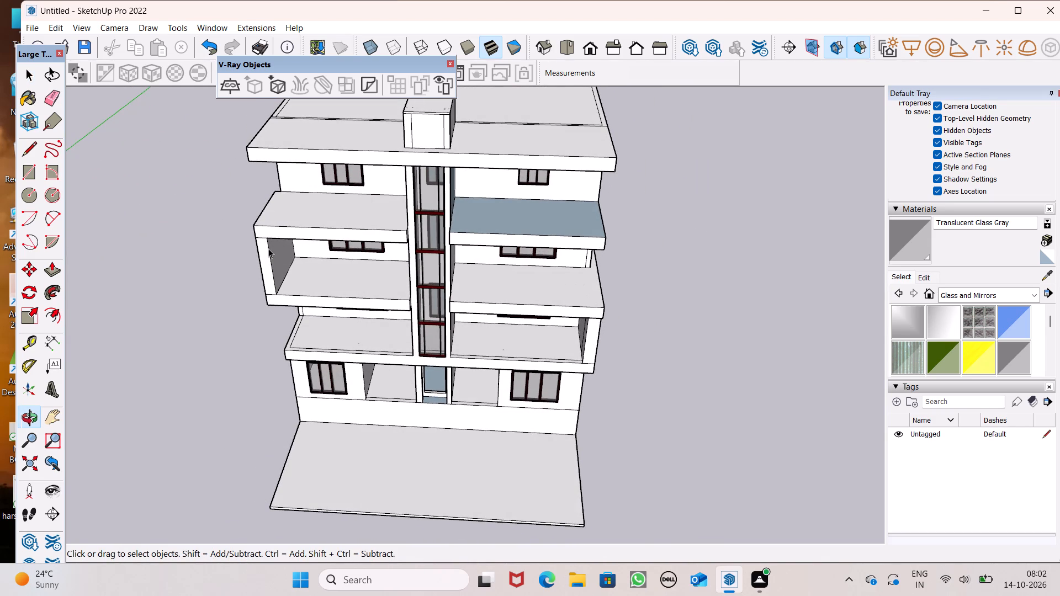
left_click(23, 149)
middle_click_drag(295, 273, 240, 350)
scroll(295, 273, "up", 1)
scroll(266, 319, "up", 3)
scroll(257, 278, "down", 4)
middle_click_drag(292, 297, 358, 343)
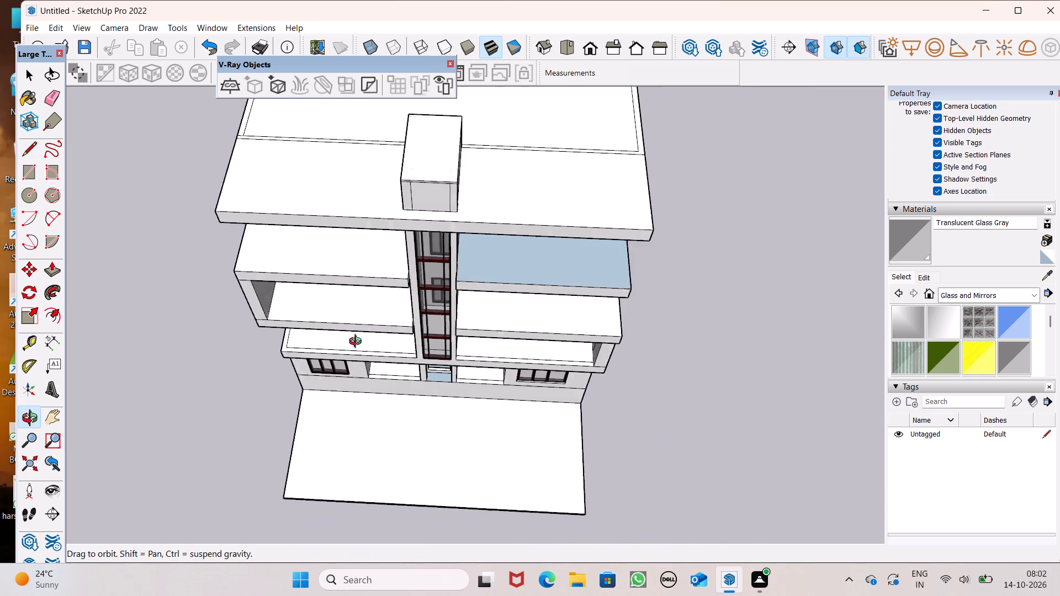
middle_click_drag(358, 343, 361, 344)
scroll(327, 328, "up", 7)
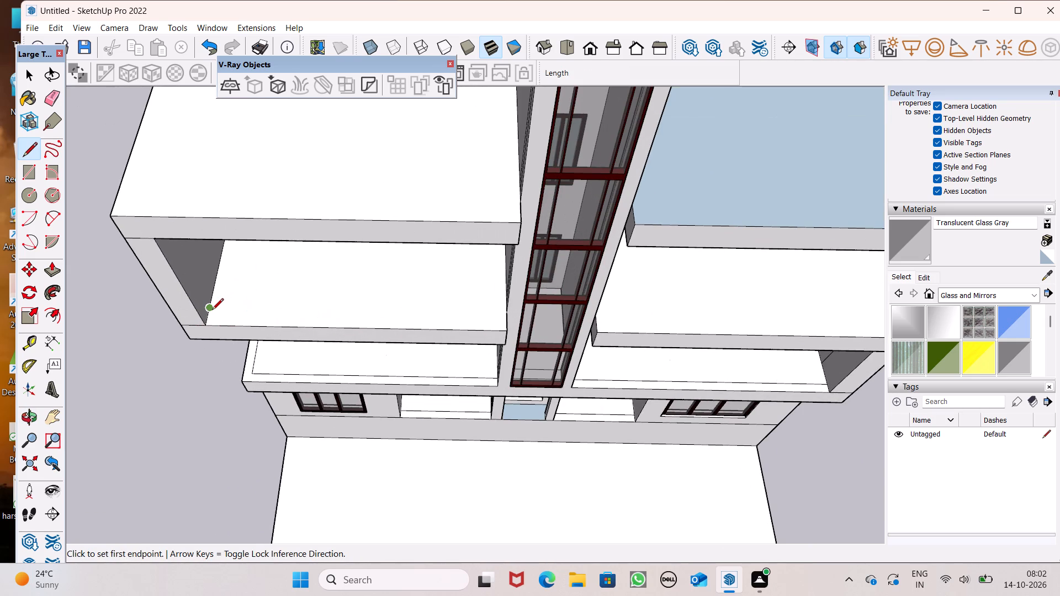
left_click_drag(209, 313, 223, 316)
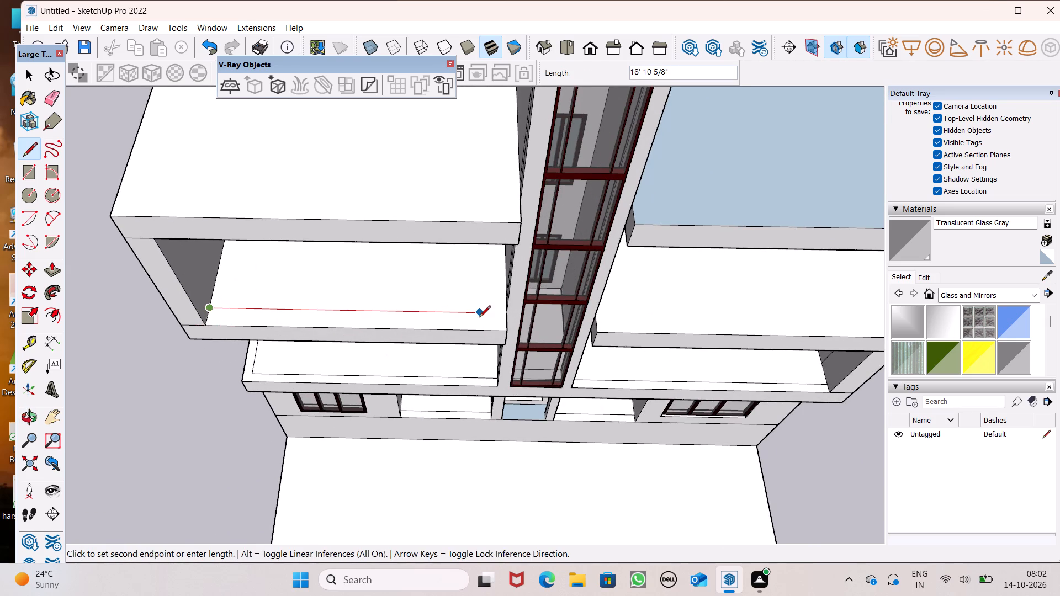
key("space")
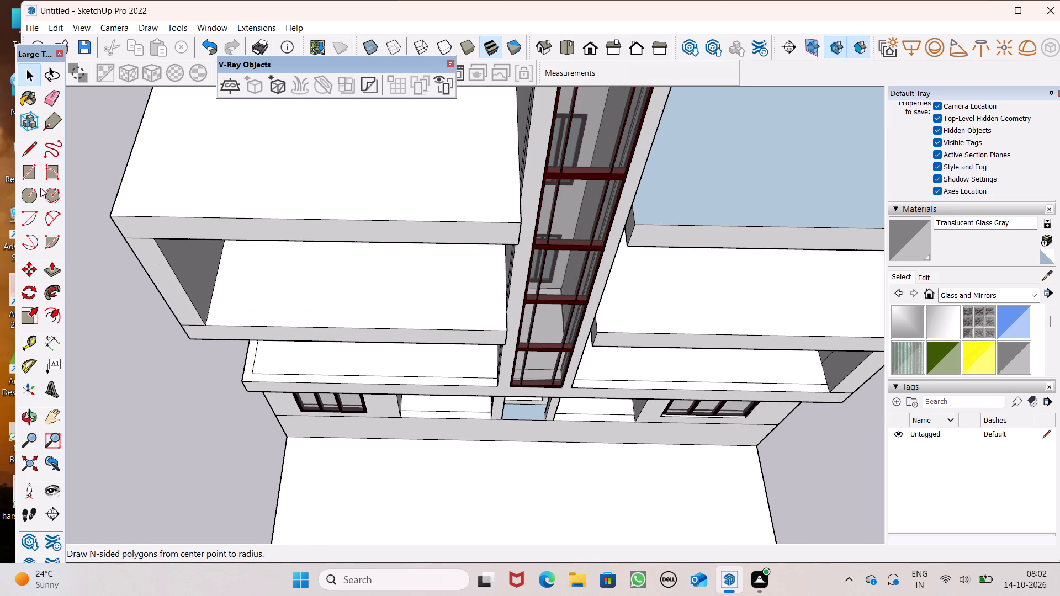
Place a guide parallel to the front edge of the top-floor left balcony slab, offset about 1' 4 15/16" inward.
left_click(28, 346)
scroll(274, 357, "down", 4)
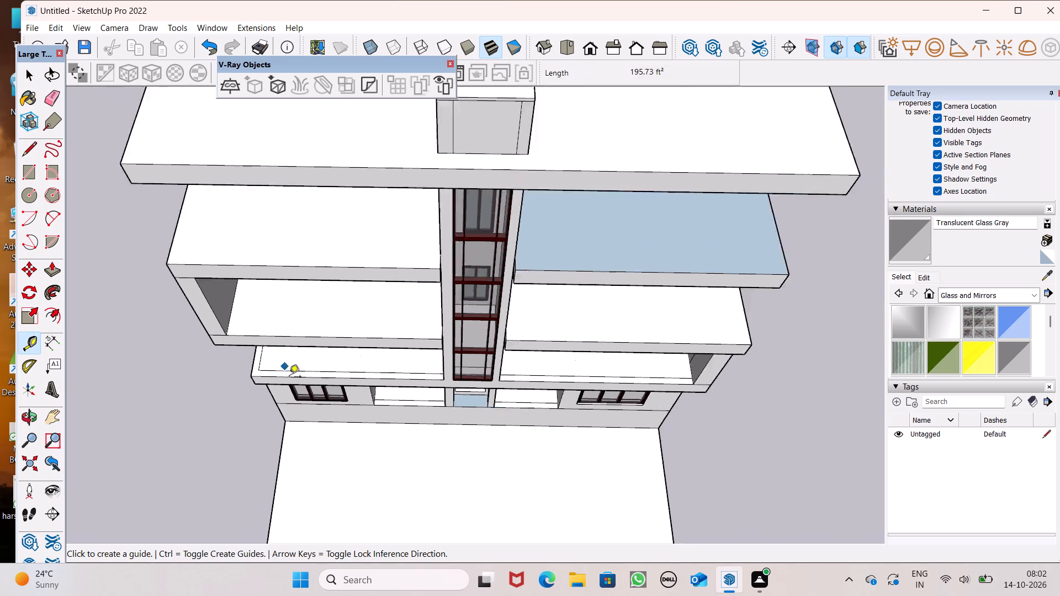
scroll(289, 377, "down", 1)
middle_click_drag(377, 347, 372, 156)
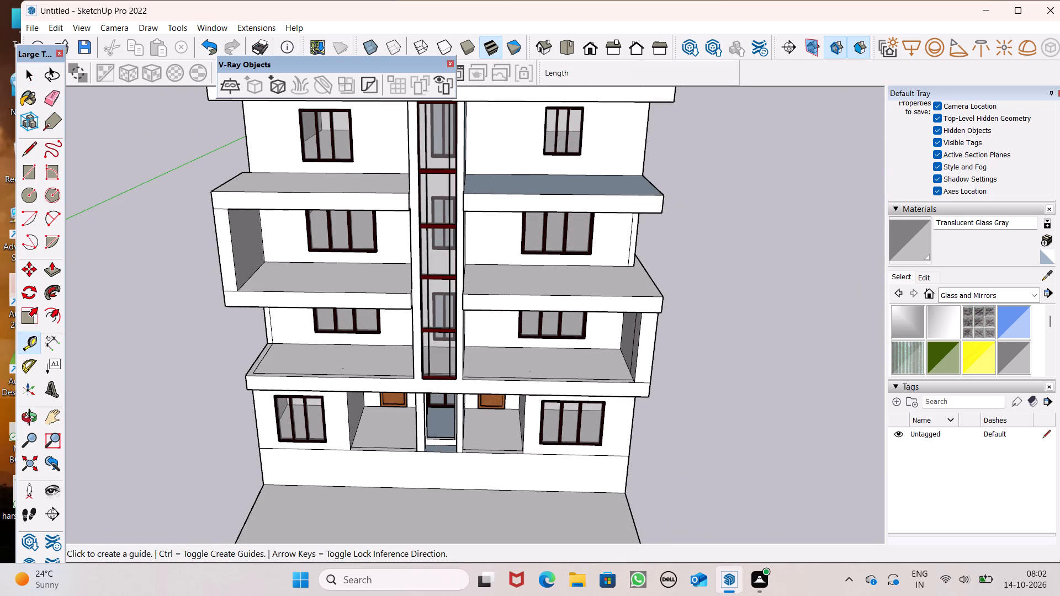
scroll(17, 316, "up", 1)
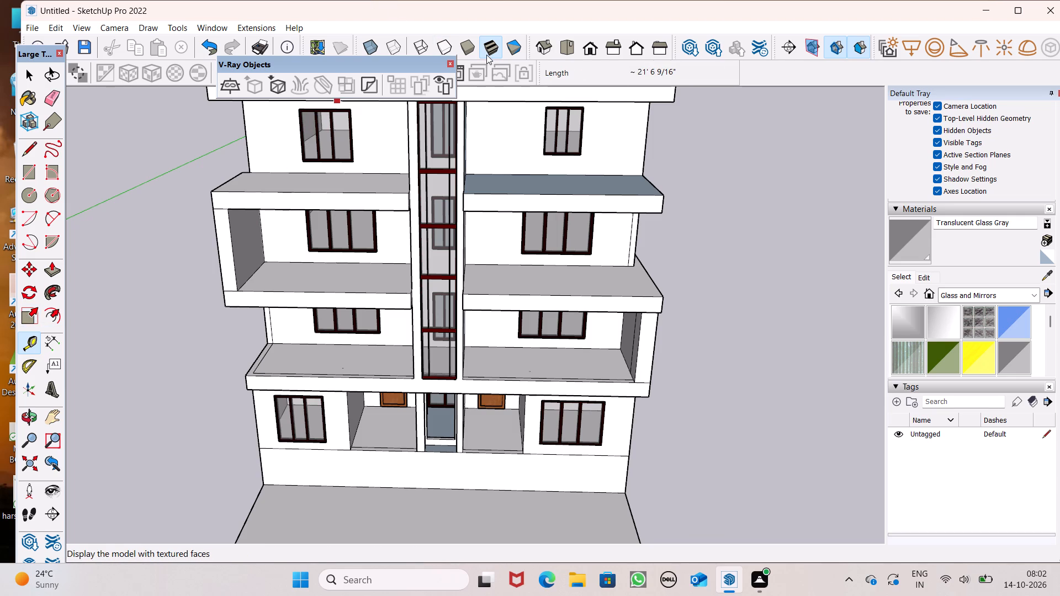
scroll(498, 155, "down", 5)
middle_click_drag(513, 191, 679, 258)
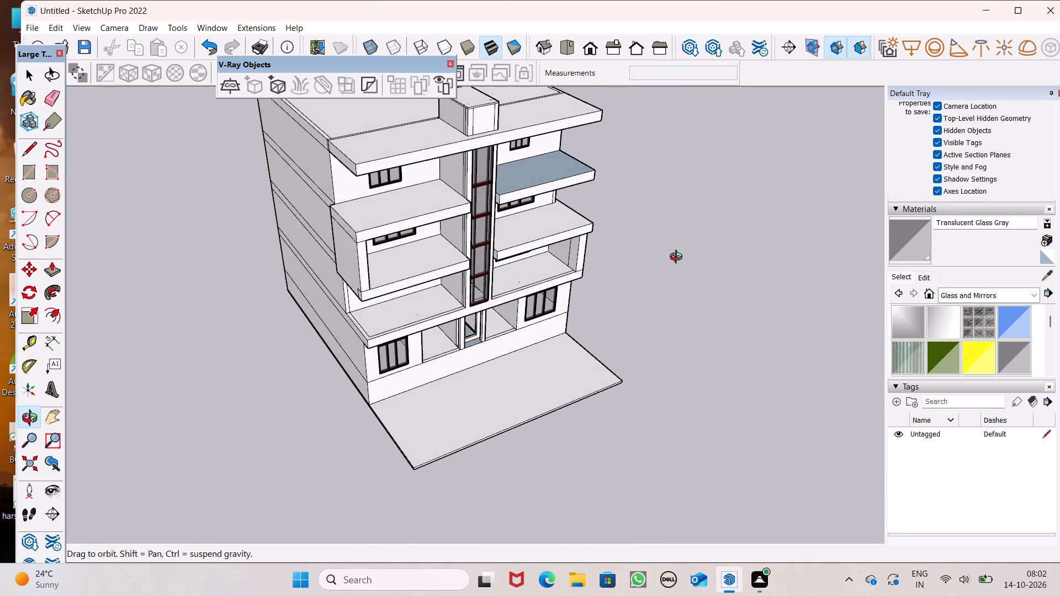
middle_click_drag(679, 258, 650, 331)
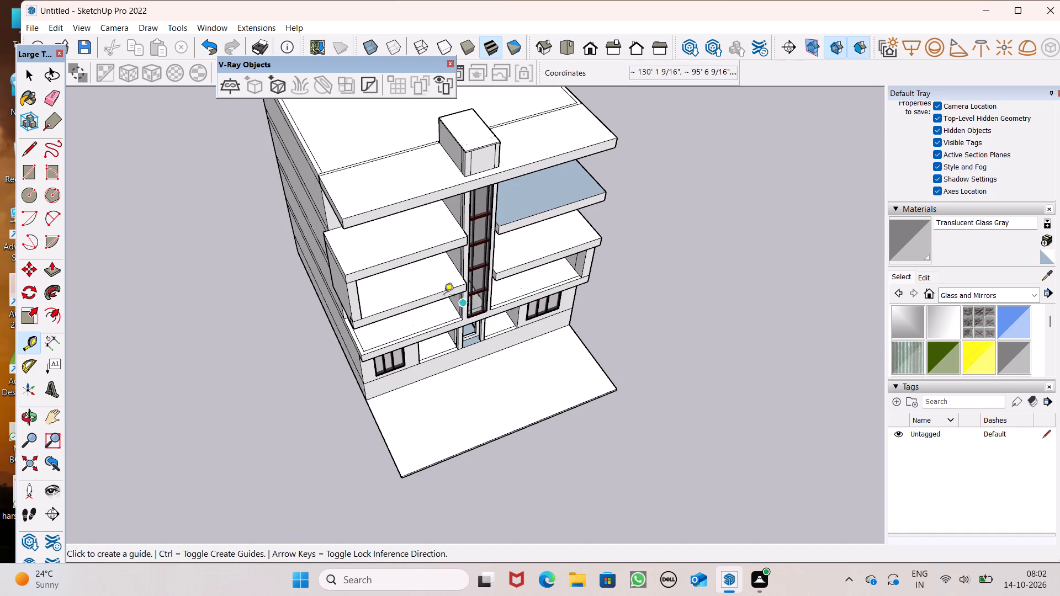
scroll(353, 236, "up", 6)
left_click(421, 280)
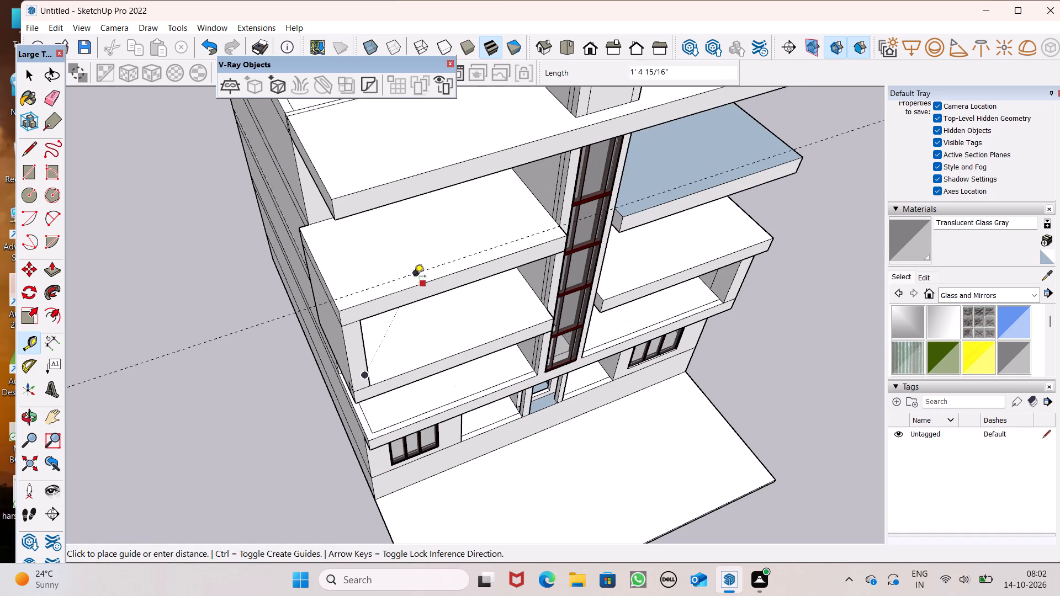
left_click(411, 272)
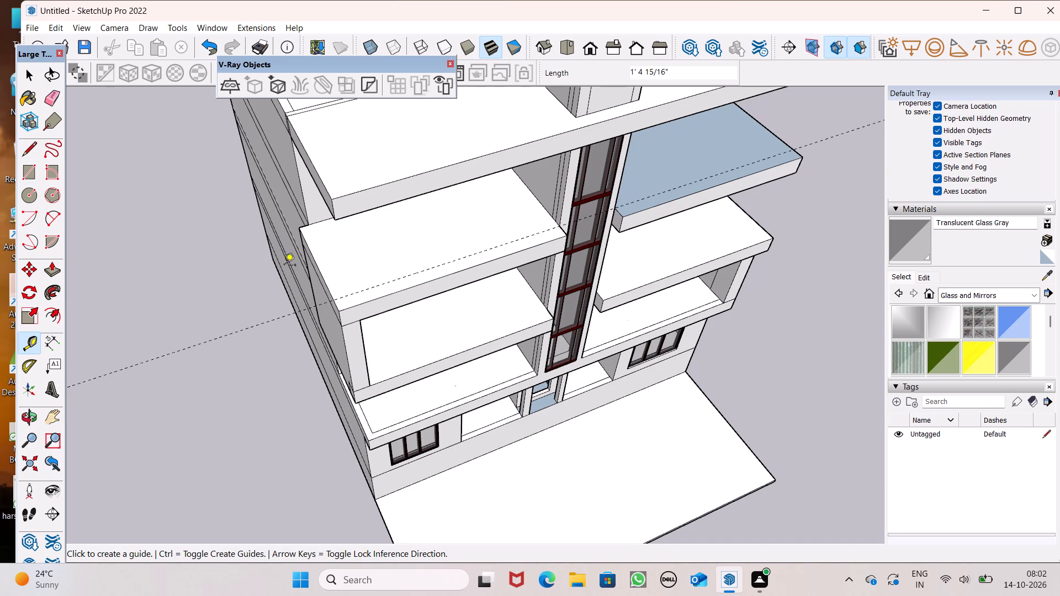
Place a guide parallel to the outer side edge of the same left balcony slab, offset about 11 1/2" inward.
scroll(319, 273, "up", 6)
left_click(327, 279)
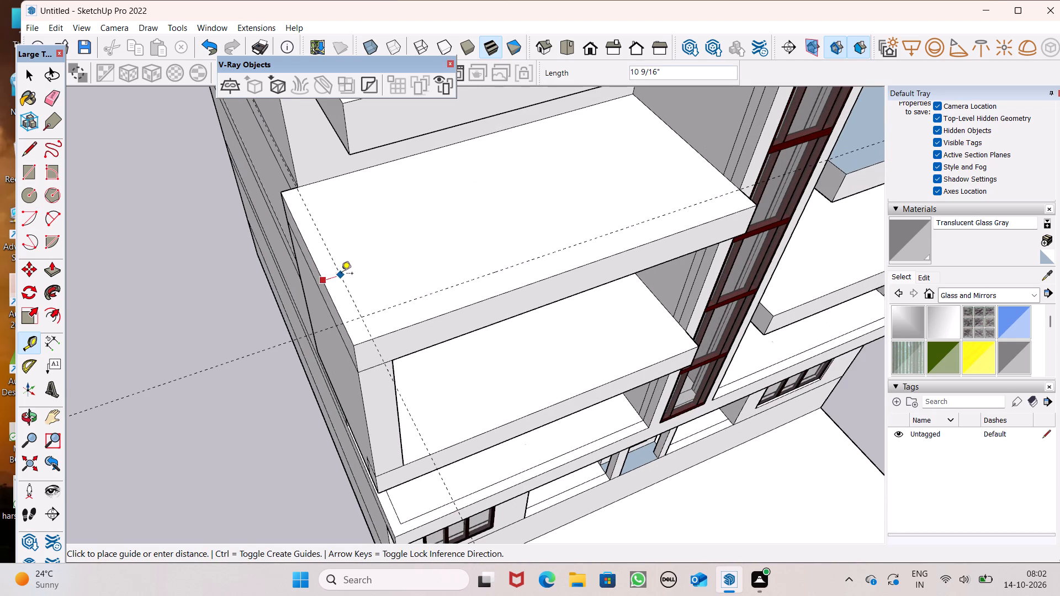
left_click(341, 273)
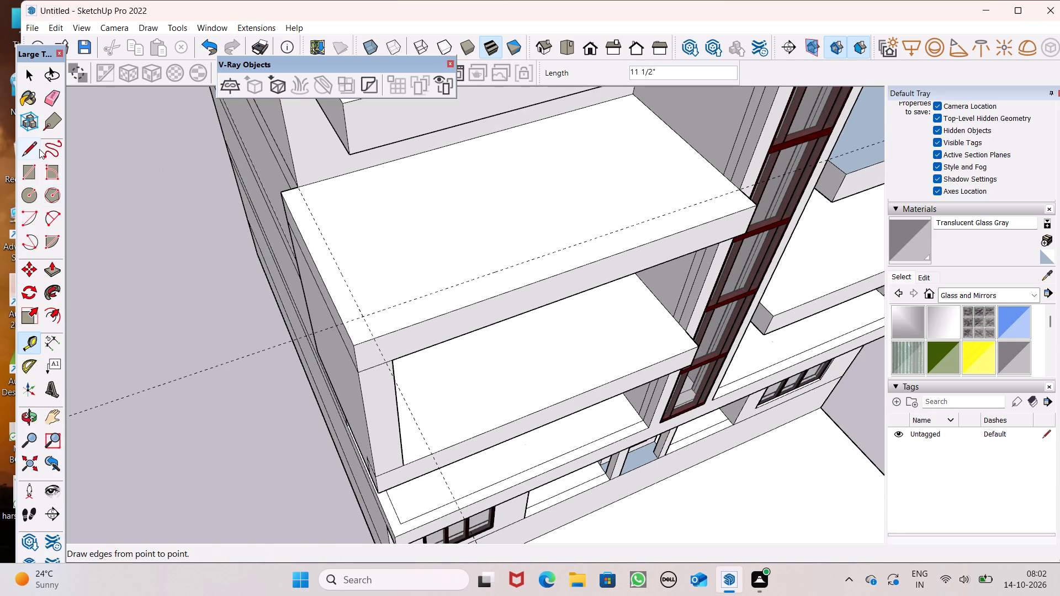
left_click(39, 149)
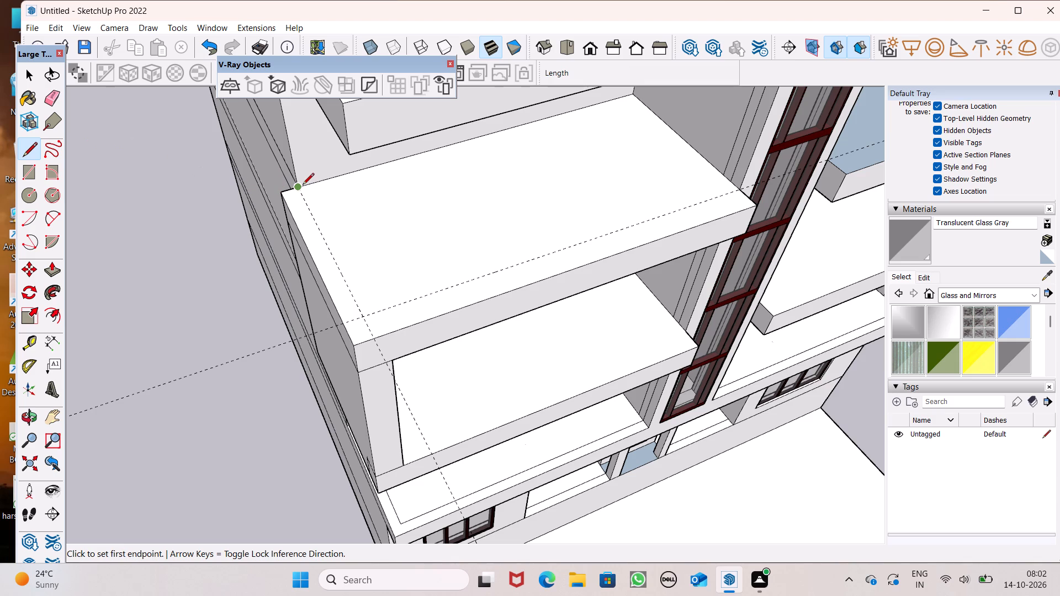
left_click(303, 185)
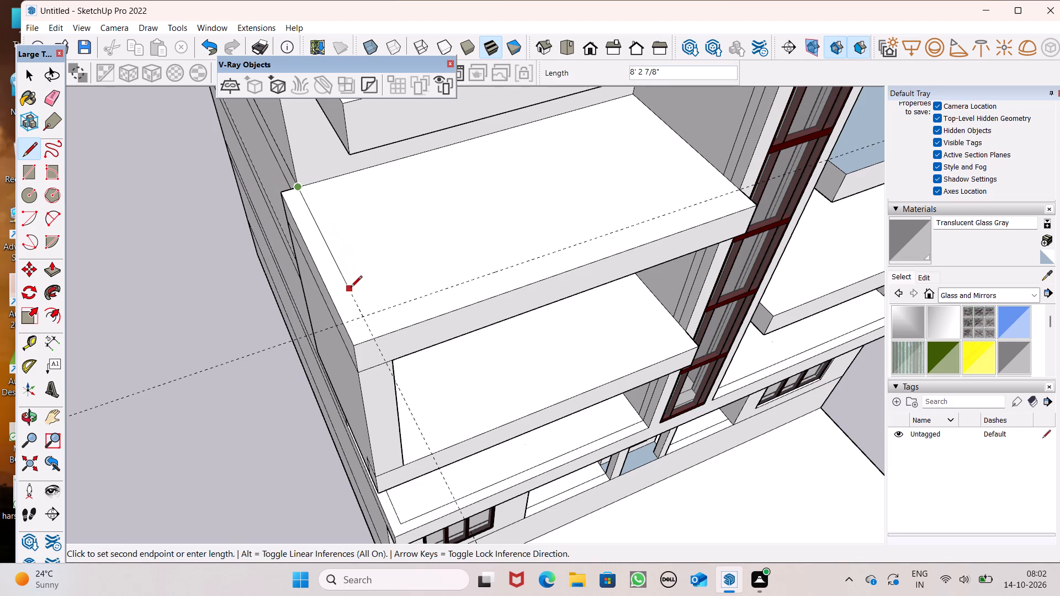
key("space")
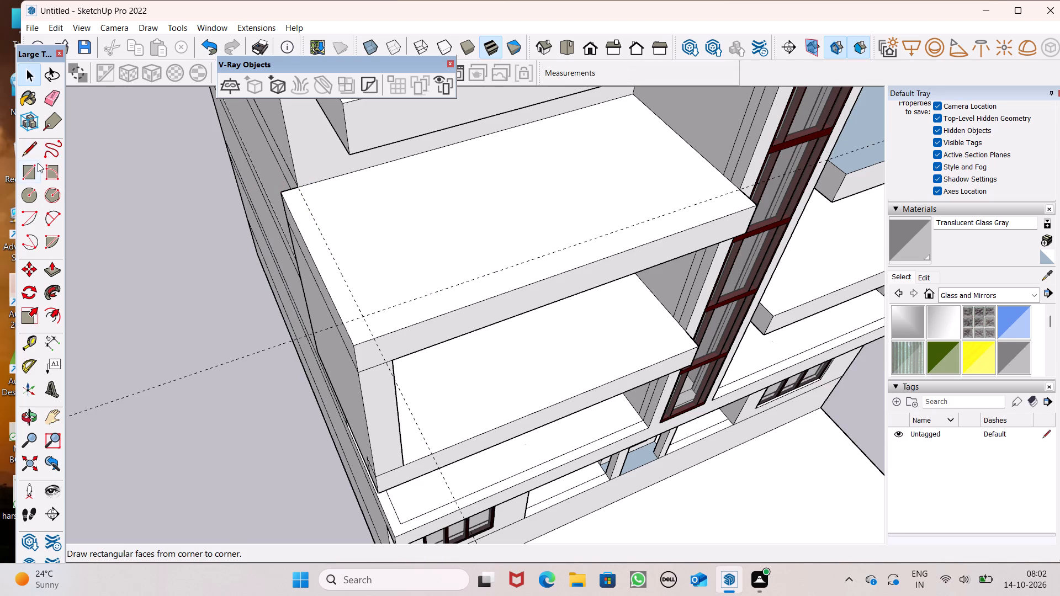
Draw rectangular strips between the guides and the top-floor left slab's edges: the side strip about 11' 6 7/8" by 11 7/16", plus one along the front.
left_click(30, 168)
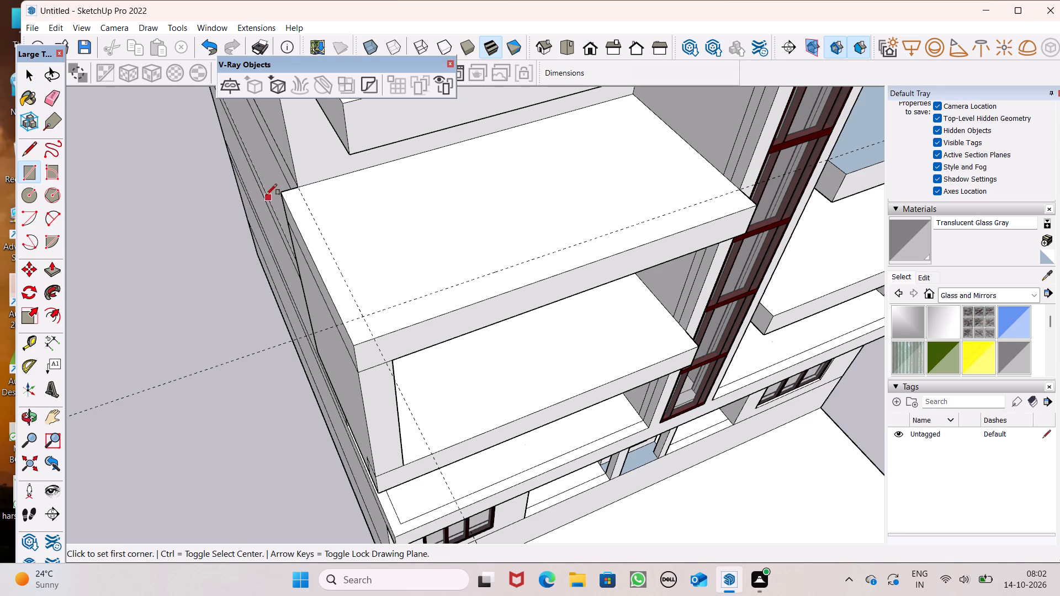
left_click(279, 193)
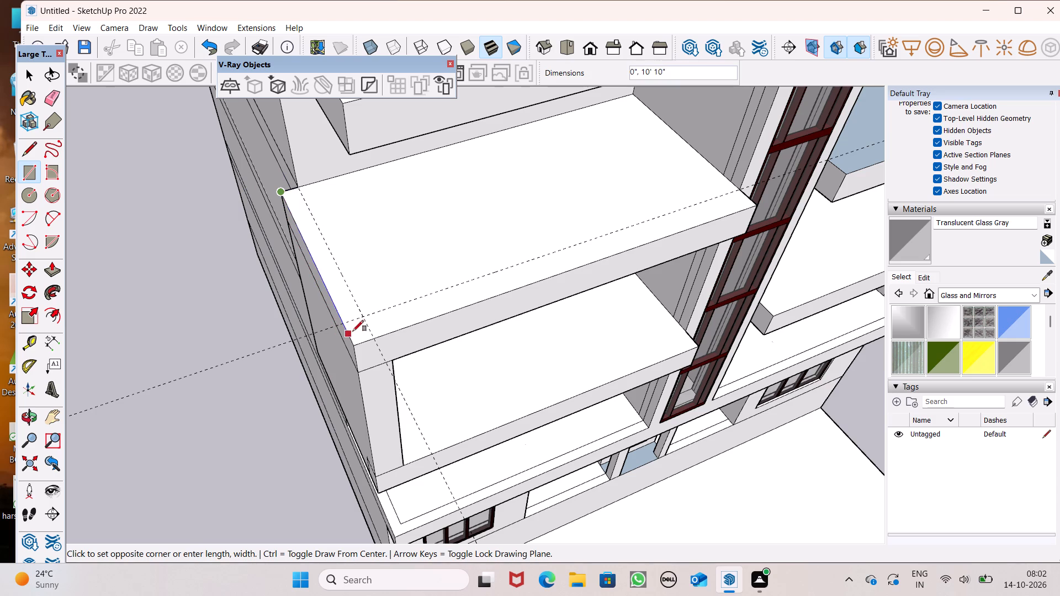
left_click(367, 340)
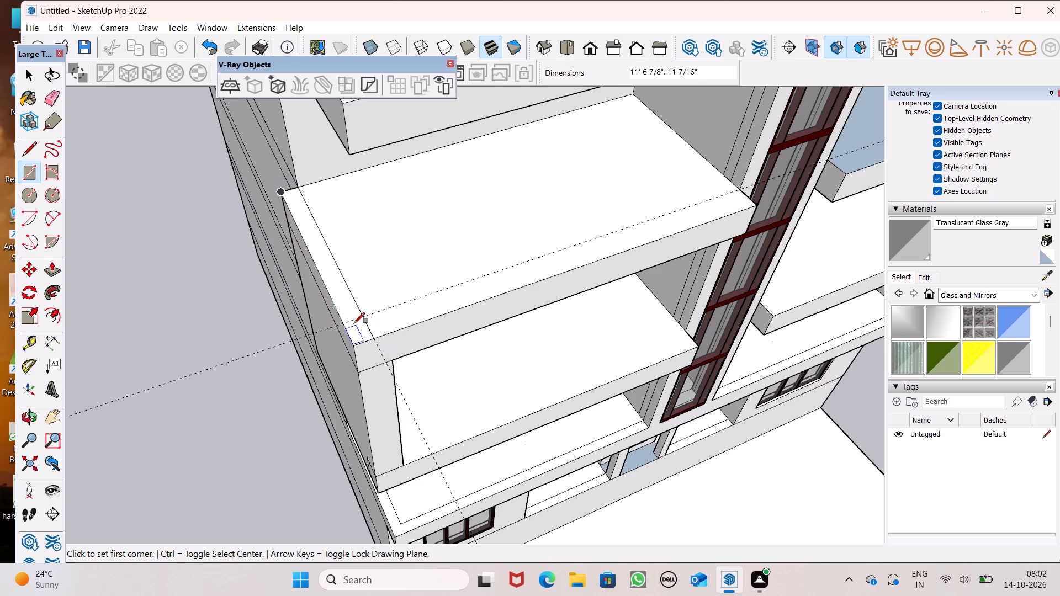
left_click_drag(348, 323, 353, 323)
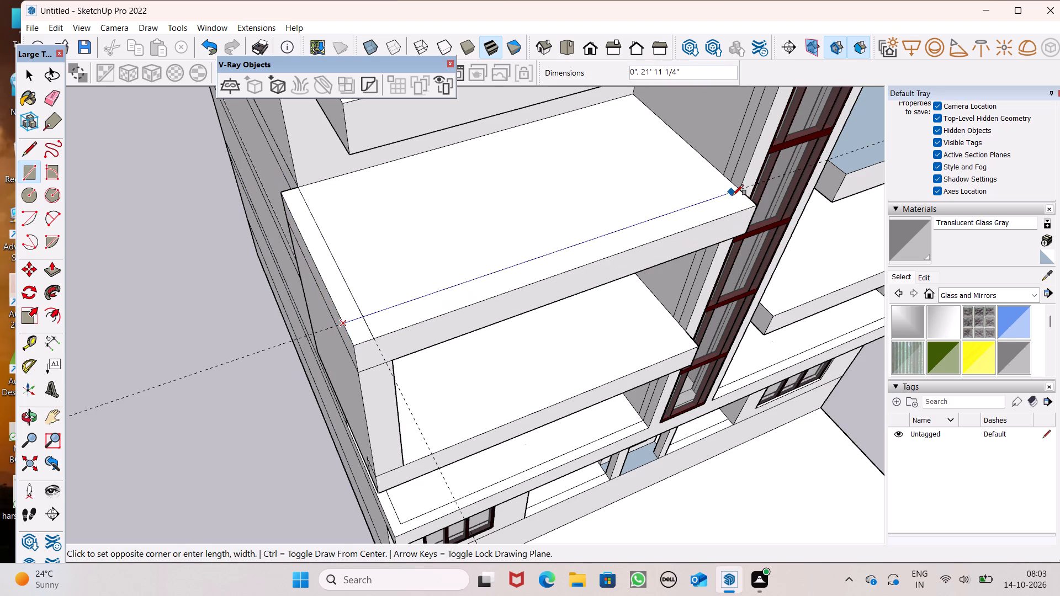
left_click(754, 201)
Draw a rectangular strip about 1' 4 11/16" by 22' 3 1/4" along the front edge of the blue-grey top-floor right balcony slab.
scroll(163, 212, "down", 7)
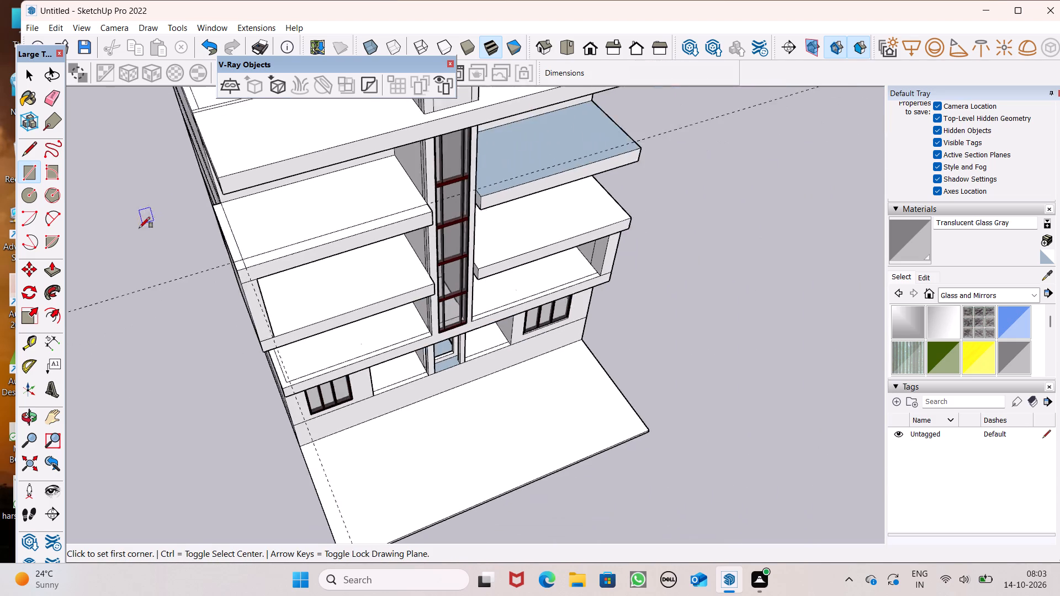
scroll(139, 228, "down", 1)
scroll(437, 267, "up", 1)
middle_click_drag(437, 267, 257, 280)
scroll(495, 218, "up", 2)
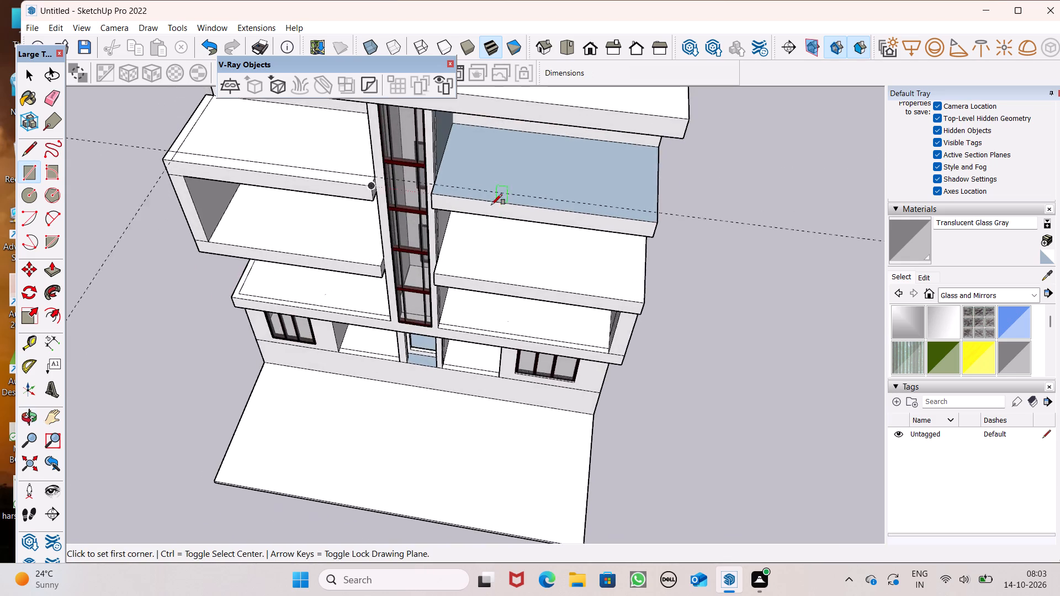
scroll(491, 205, "up", 4)
left_click(406, 181)
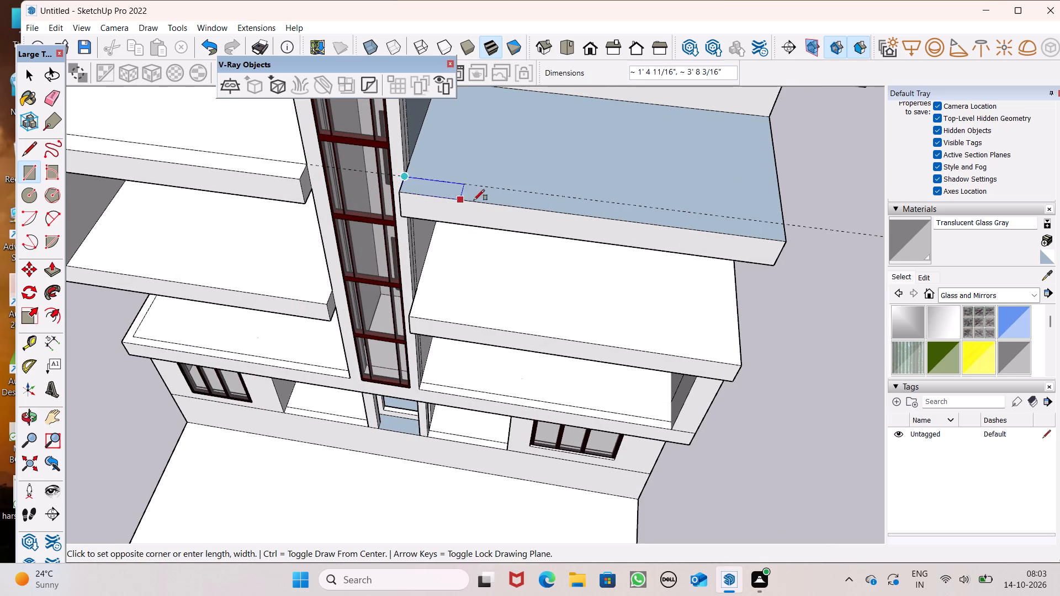
left_click(784, 241)
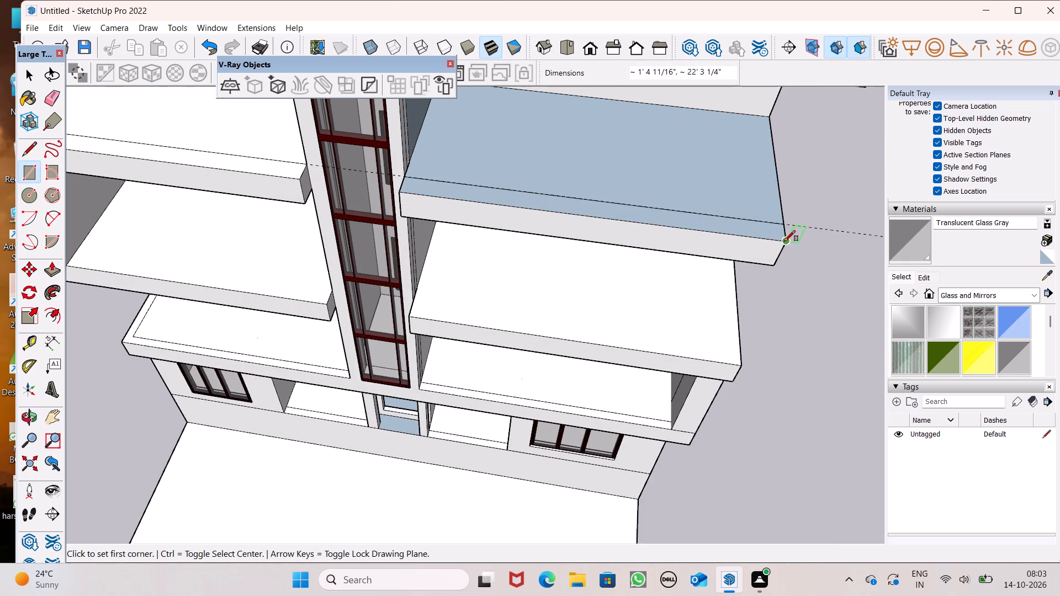
Draw a line about 11' 6 7/8" long across the blue-grey right balcony slab, parallel to its outer side edge.
left_click(28, 153)
middle_click_drag(401, 238, 143, 226)
scroll(443, 290, "up", 3)
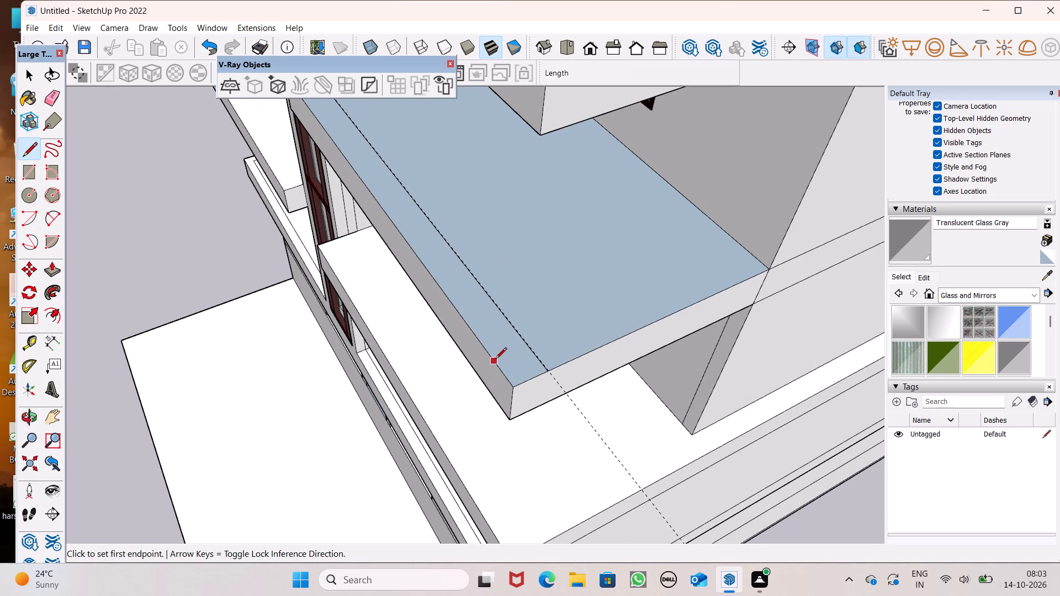
left_click_drag(495, 360, 539, 353)
left_click(749, 242)
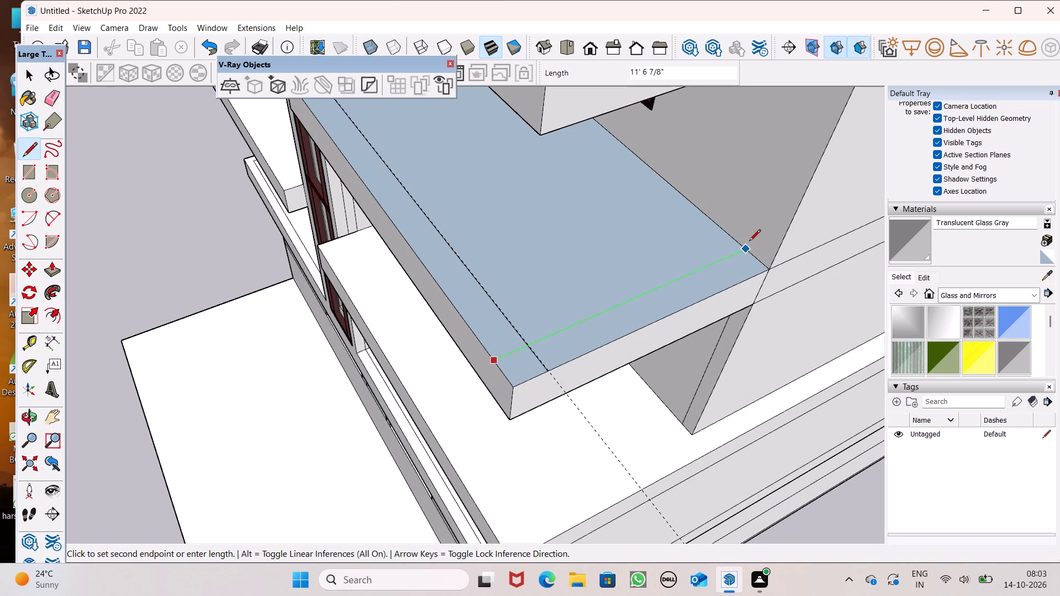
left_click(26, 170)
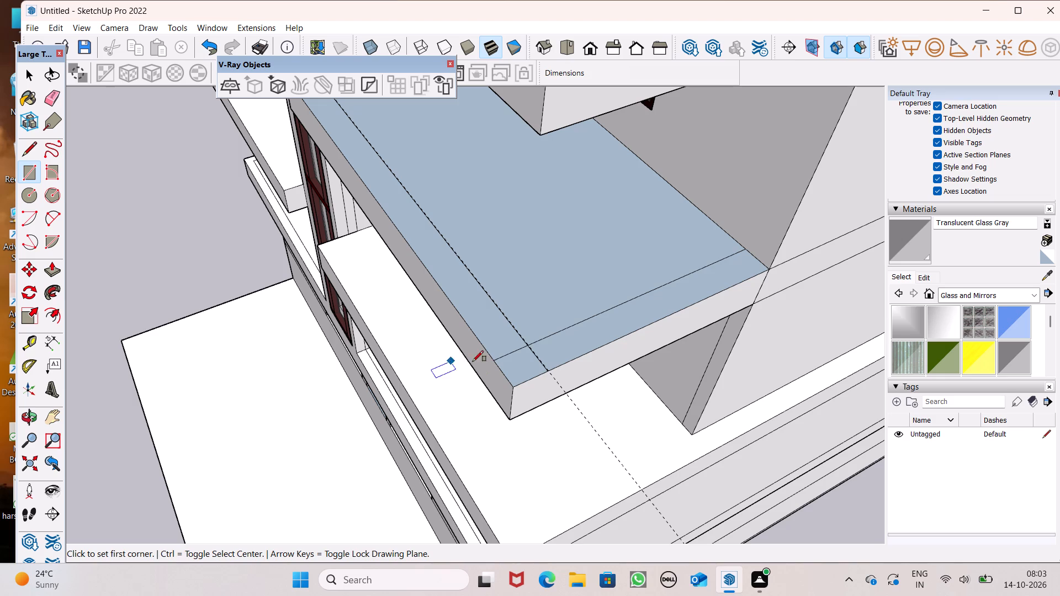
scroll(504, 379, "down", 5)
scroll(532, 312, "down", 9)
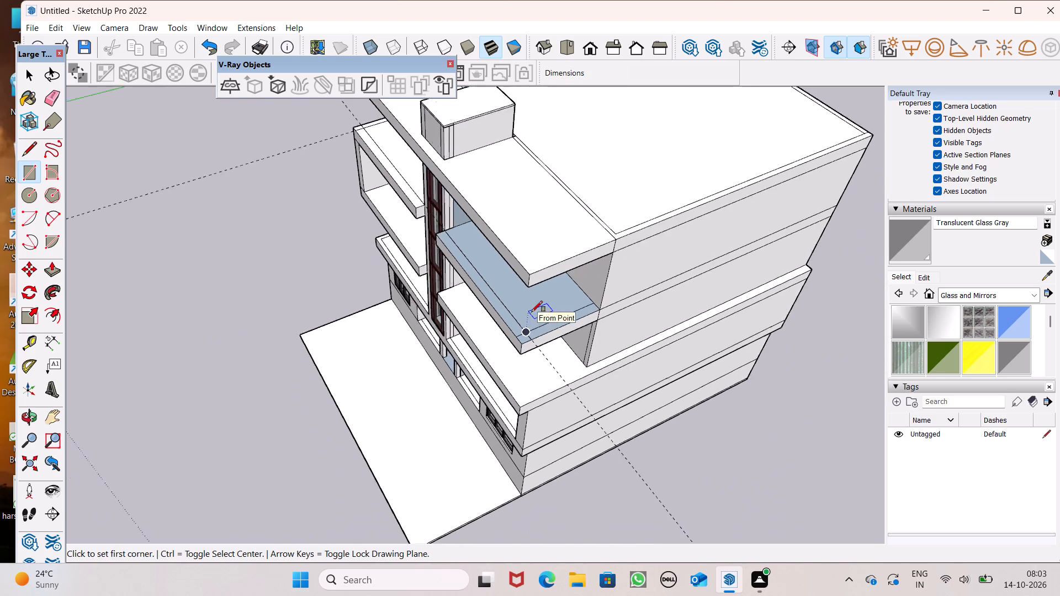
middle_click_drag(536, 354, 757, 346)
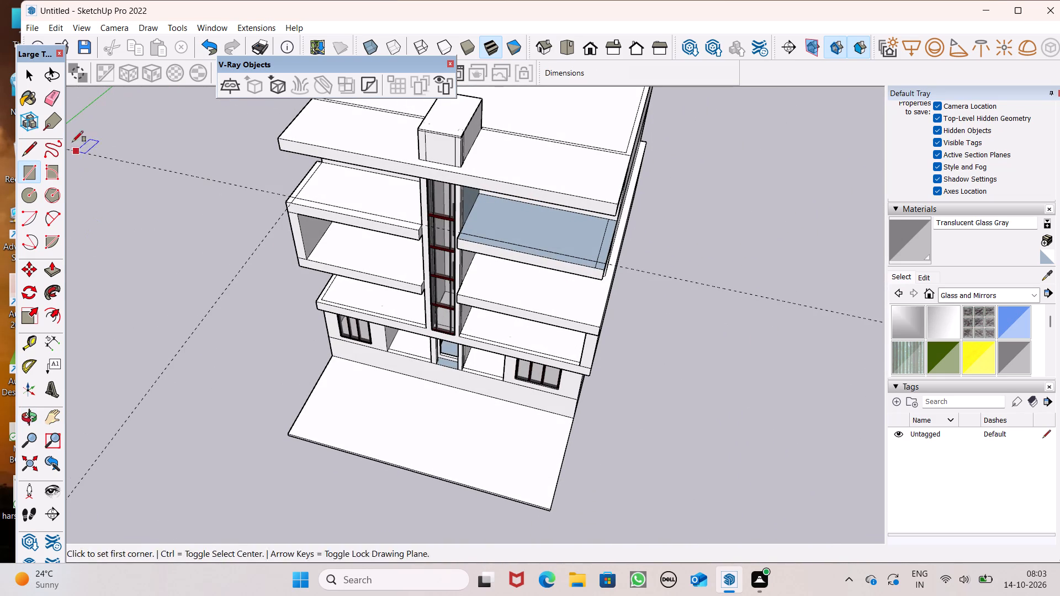
Erase the two dashed guide lines that extend past the building.
left_click(44, 95)
left_click_drag(166, 146, 184, 193)
left_click_drag(221, 247, 244, 278)
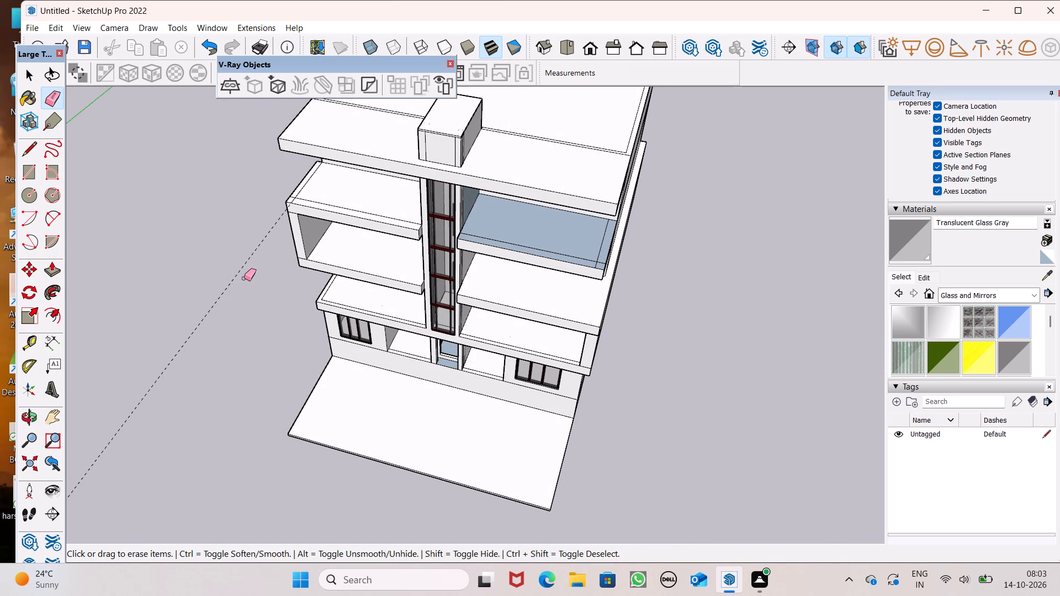
left_click_drag(244, 278, 247, 283)
Erase the short dividing lines at the outer corner of the top-floor left slab's border, joining its side and front strips.
scroll(233, 257, "down", 2)
middle_click_drag(386, 311, 580, 243)
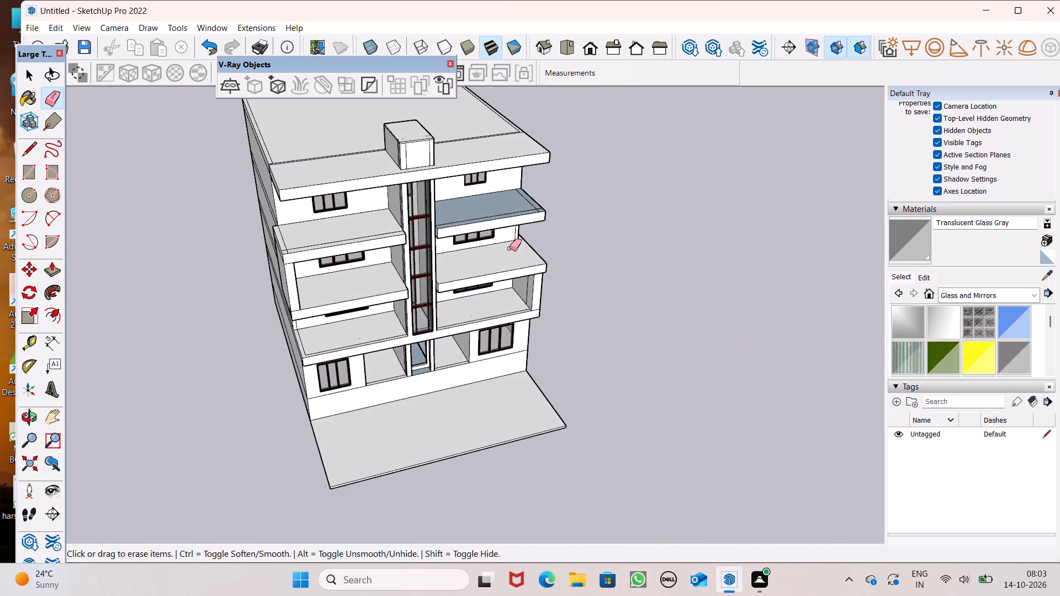
scroll(435, 265, "up", 4)
scroll(393, 292, "up", 1)
middle_click_drag(393, 292, 326, 312)
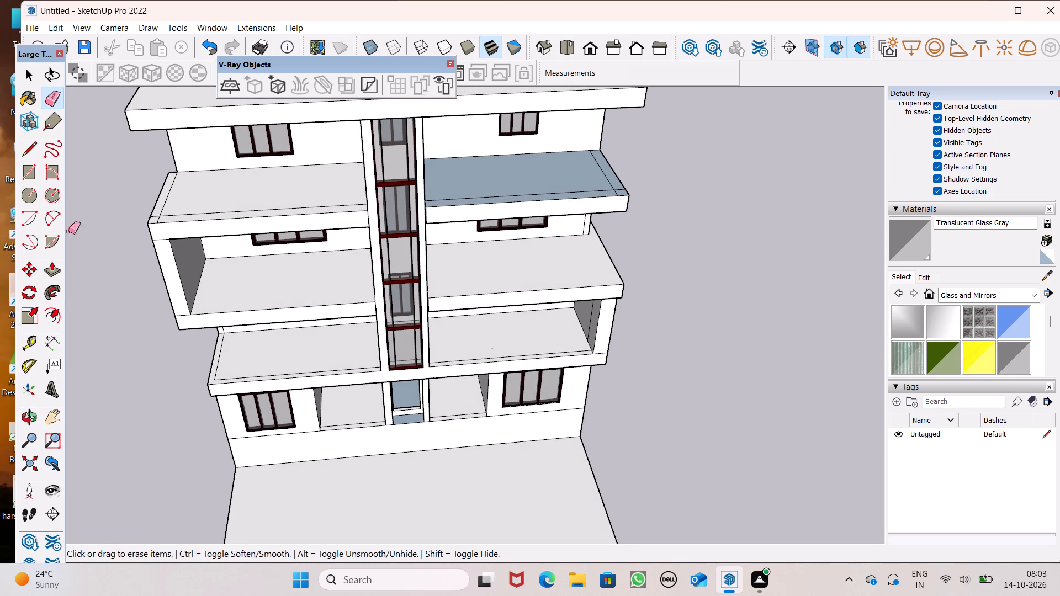
scroll(166, 244, "up", 13)
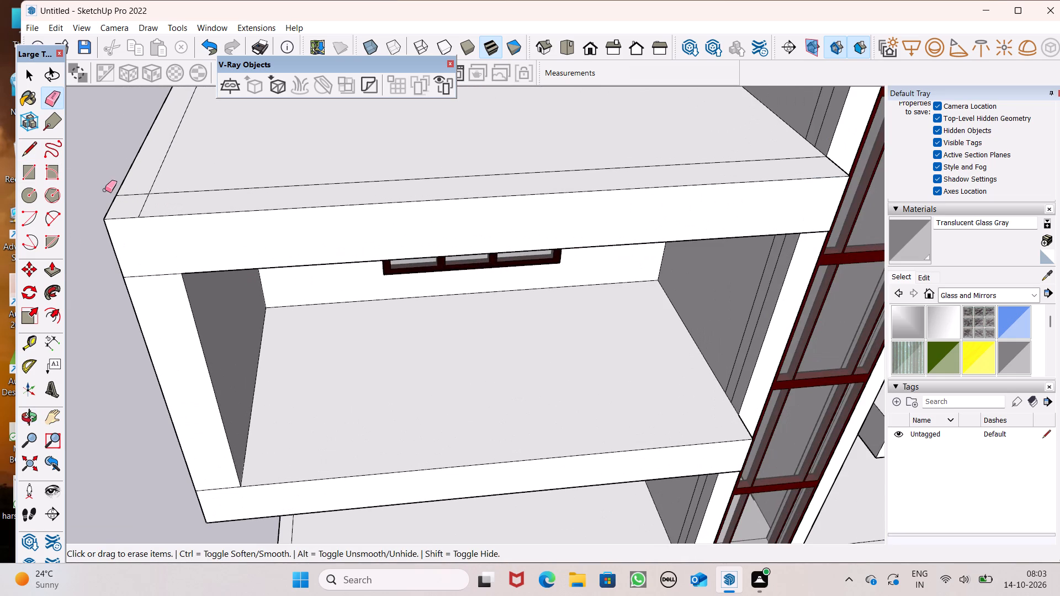
left_click_drag(140, 189, 147, 205)
Erase the short dividing lines at the outer corner of the blue-grey right slab's border, joining its side and front strips.
scroll(20, 183, "down", 7)
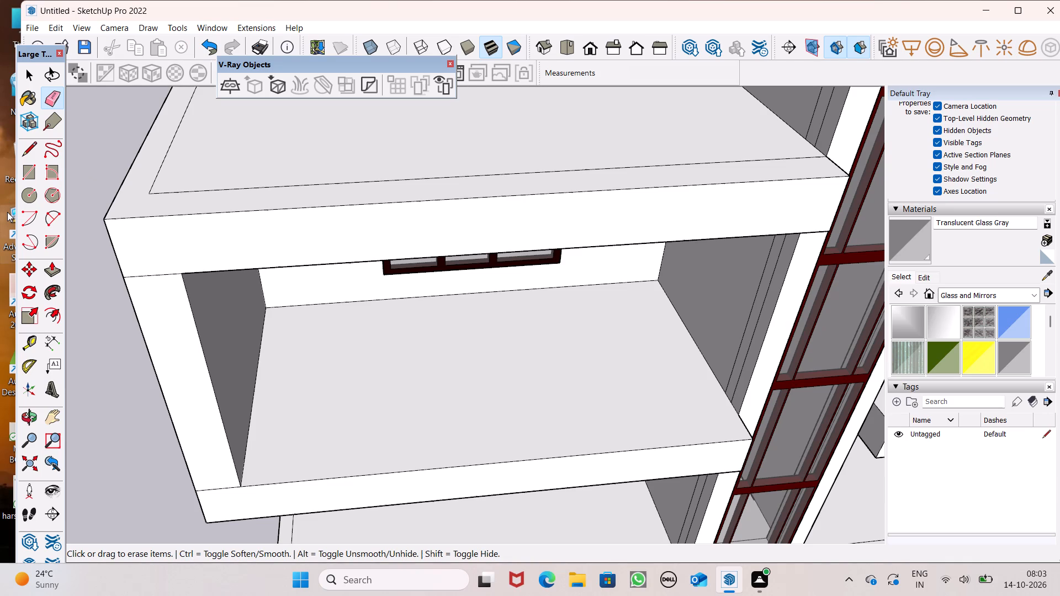
scroll(193, 174, "down", 6)
scroll(257, 201, "down", 5)
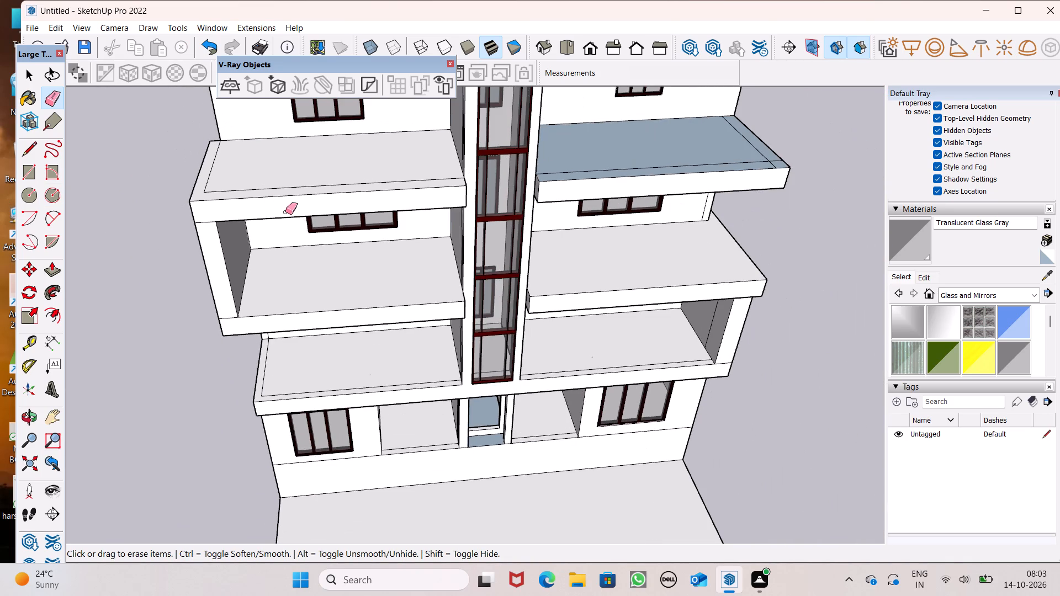
scroll(494, 230, "down", 4)
middle_click_drag(640, 251, 468, 290)
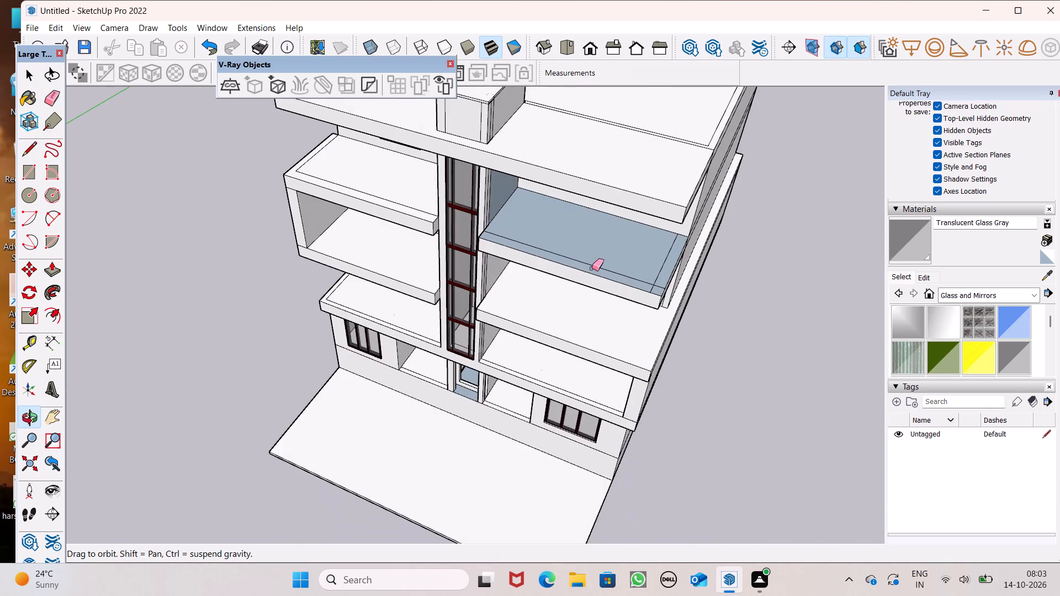
scroll(645, 265, "up", 14)
left_click_drag(679, 281, 677, 286)
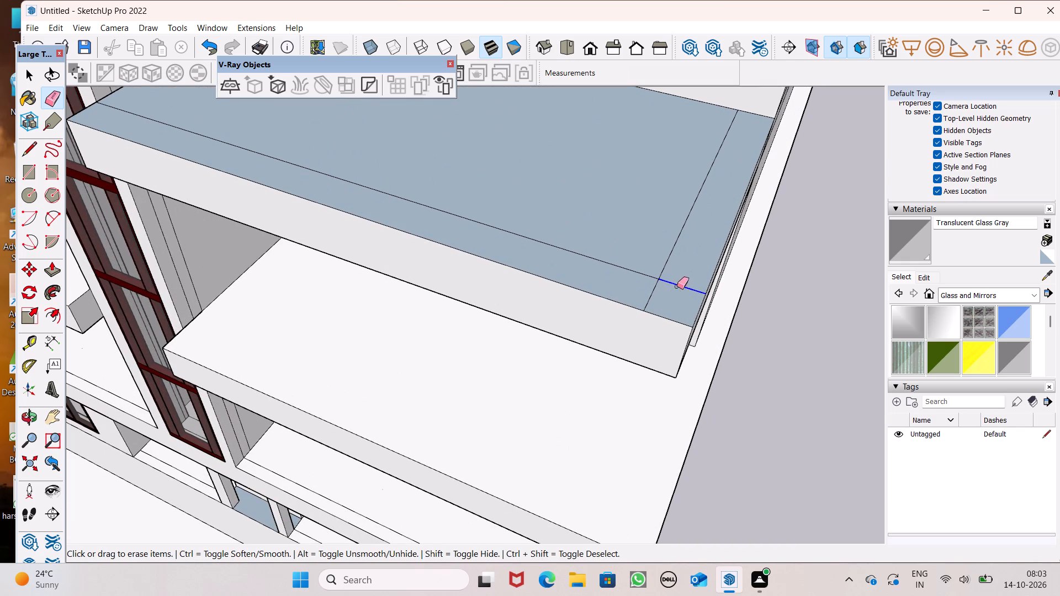
left_click_drag(677, 286, 648, 301)
Push/Pull the L-shaped border of the top-floor left balcony slab up 3' as a parapet wall.
scroll(463, 288, "down", 7)
scroll(319, 154, "down", 3)
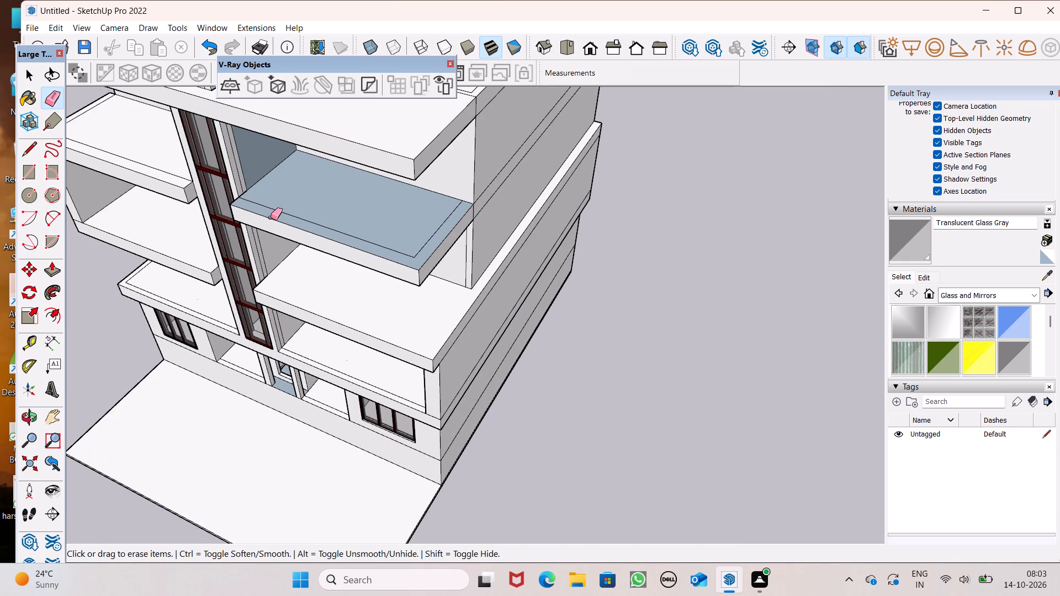
scroll(275, 248, "down", 3)
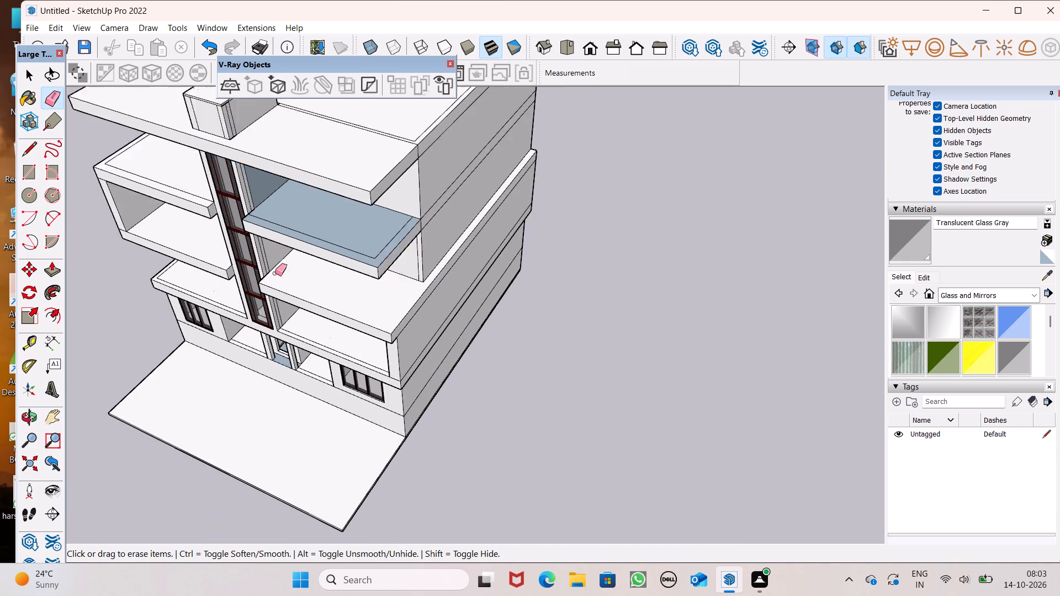
scroll(275, 273, "down", 7)
middle_click_drag(274, 320, 534, 251)
scroll(312, 311, "up", 1)
scroll(184, 318, "up", 2)
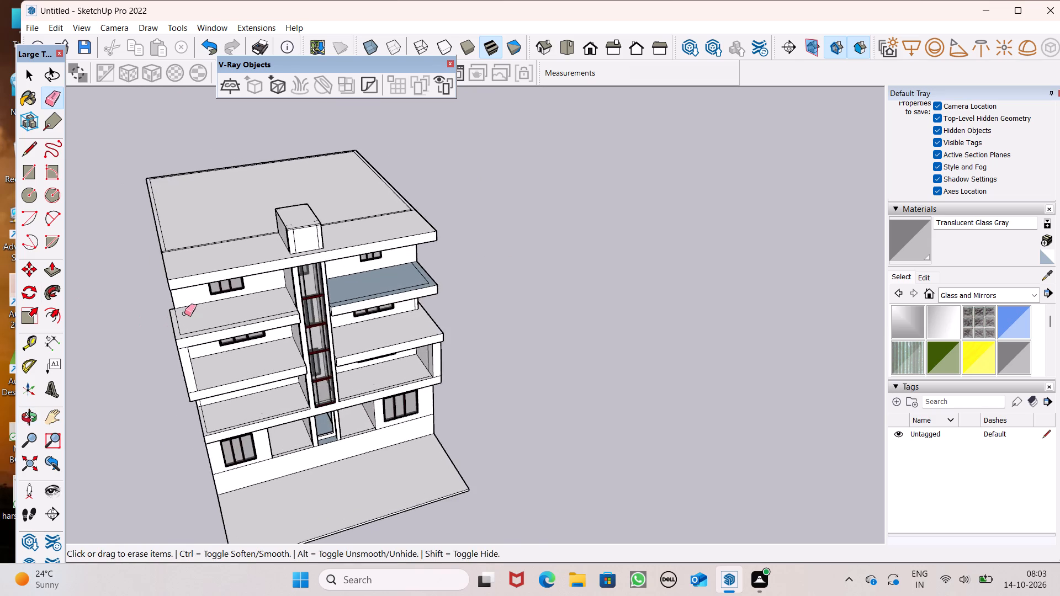
scroll(184, 313, "up", 6)
middle_click_drag(184, 407, 352, 363)
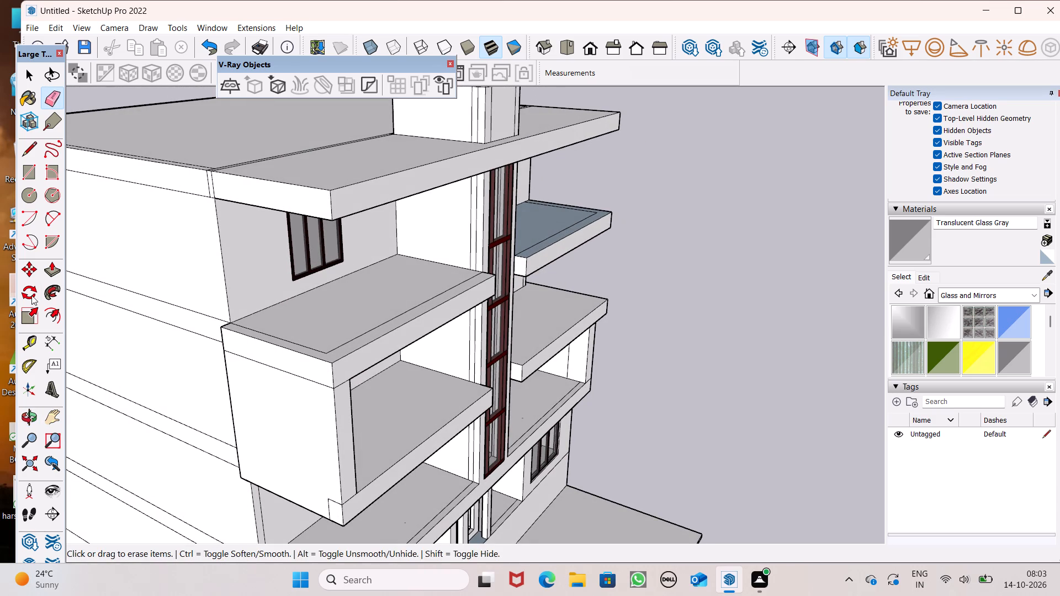
left_click(47, 272)
middle_click_drag(154, 363, 255, 427)
scroll(253, 427, "up", 1)
scroll(424, 461, "up", 5)
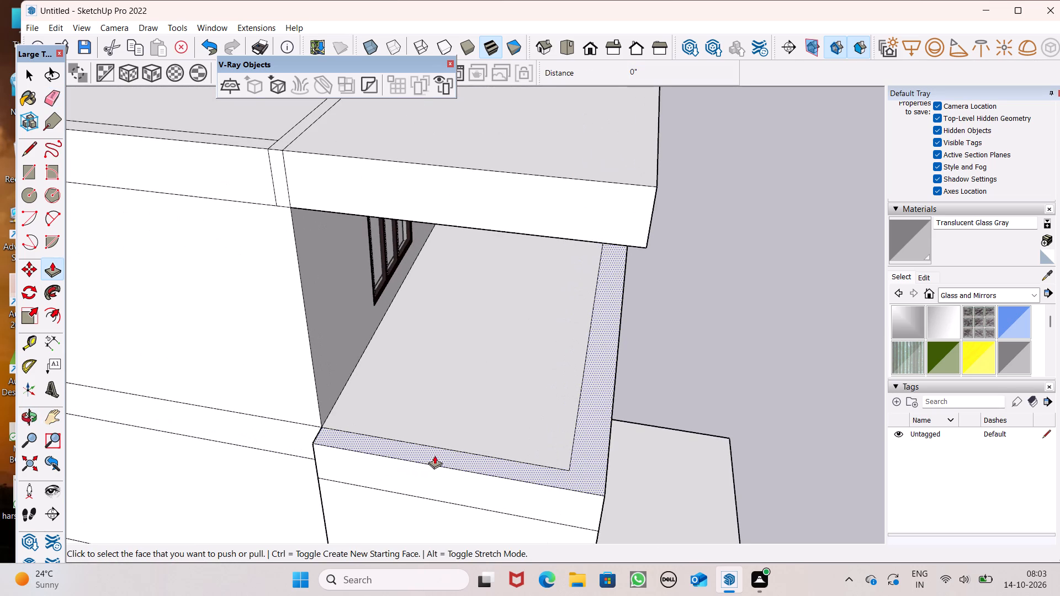
left_click_drag(434, 455, 434, 439)
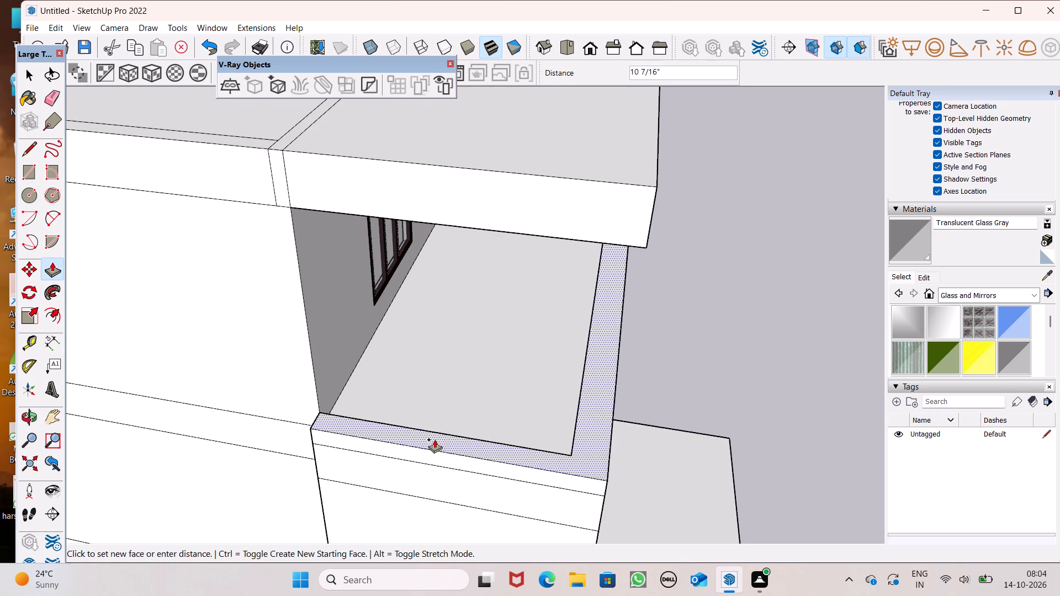
left_click_drag(434, 439, 422, 397)
type("3'")
key("Return")
Push the front face of the left balcony parapet inward about 1' 2 1/16".
scroll(470, 371, "down", 3)
middle_click_drag(488, 453, 356, 424)
scroll(358, 386, "up", 4)
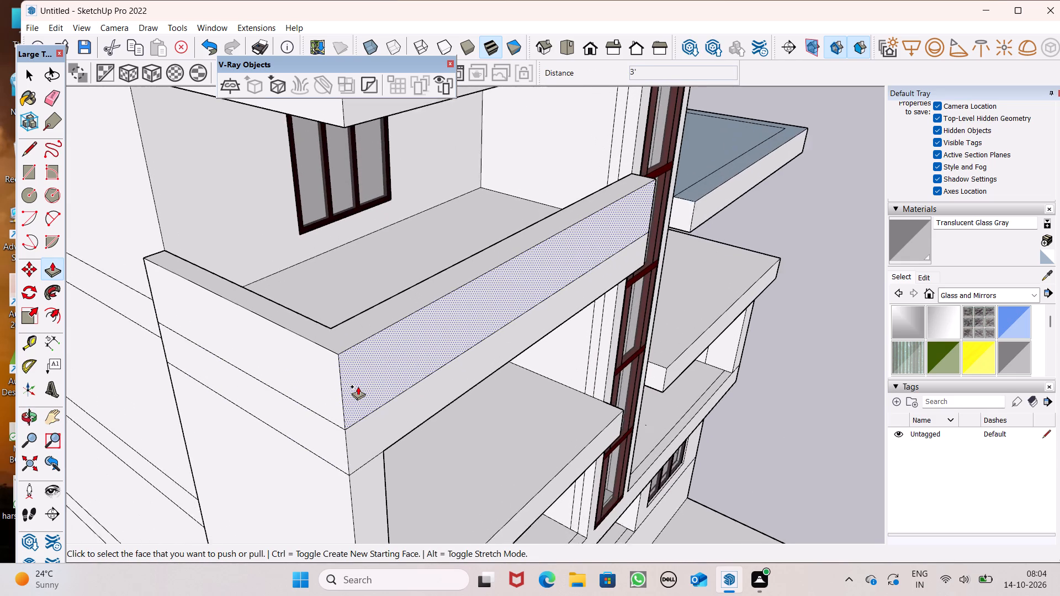
scroll(358, 386, "up", 1)
left_click_drag(363, 377, 358, 373)
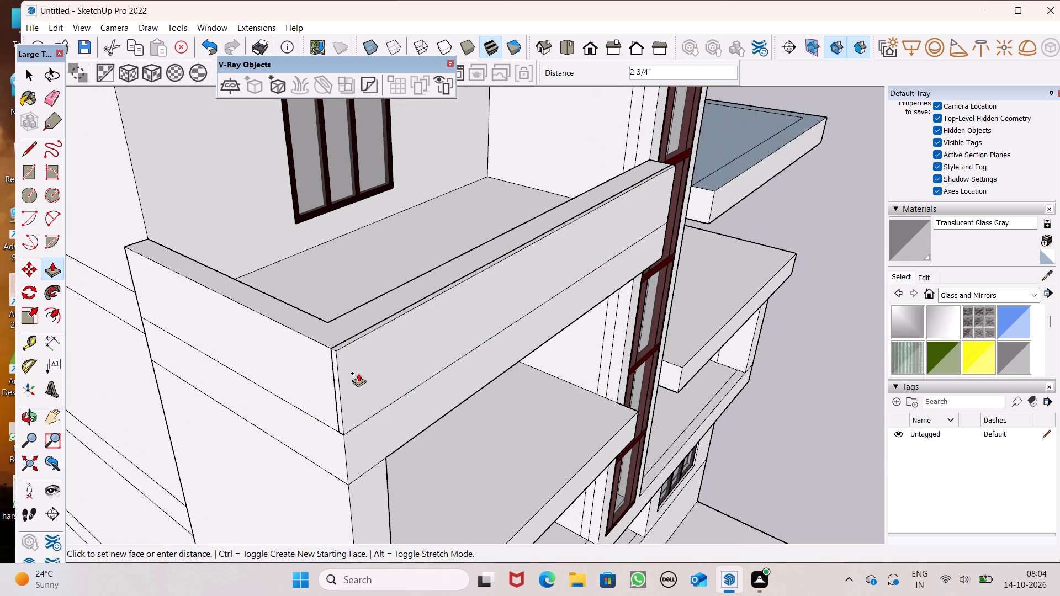
left_click_drag(358, 373, 340, 364)
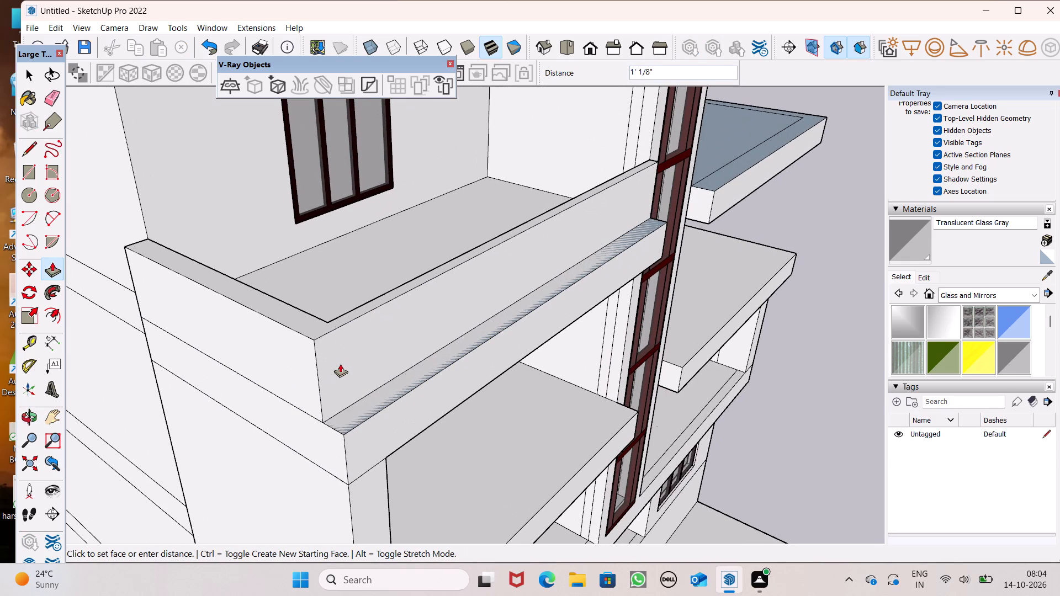
left_click_drag(340, 364, 337, 363)
Push the outer side face of the left balcony parapet inward about 9".
scroll(328, 374, "down", 1)
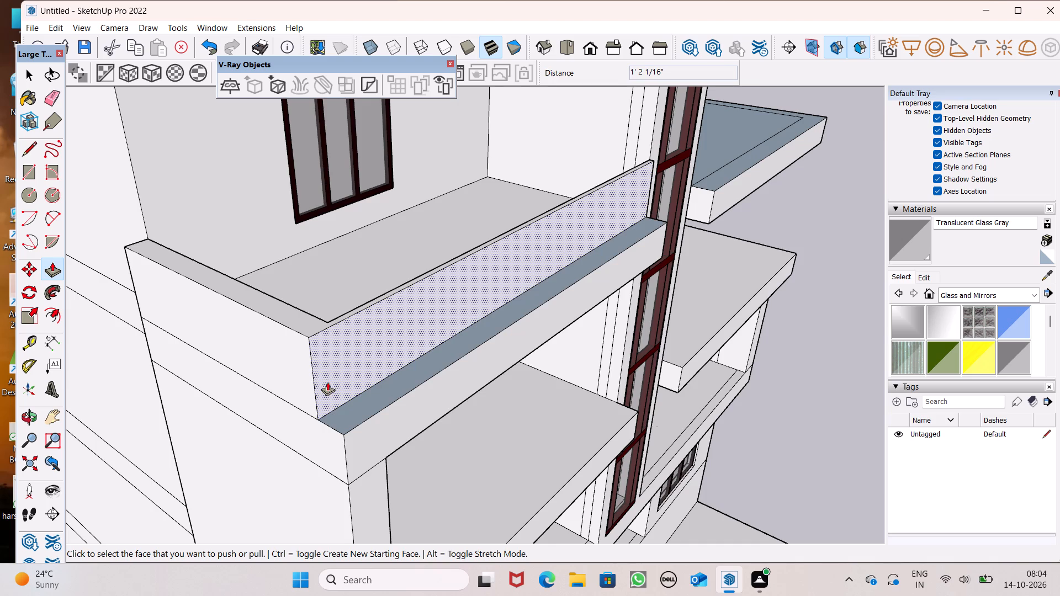
middle_click_drag(355, 395, 402, 418)
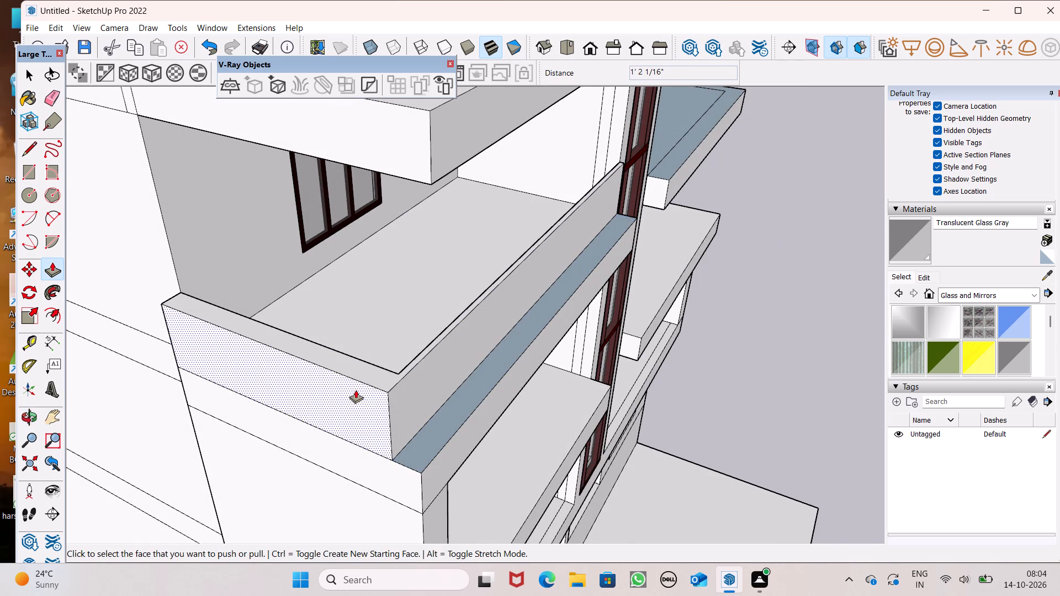
scroll(352, 389, "up", 4)
left_click_drag(343, 389, 353, 384)
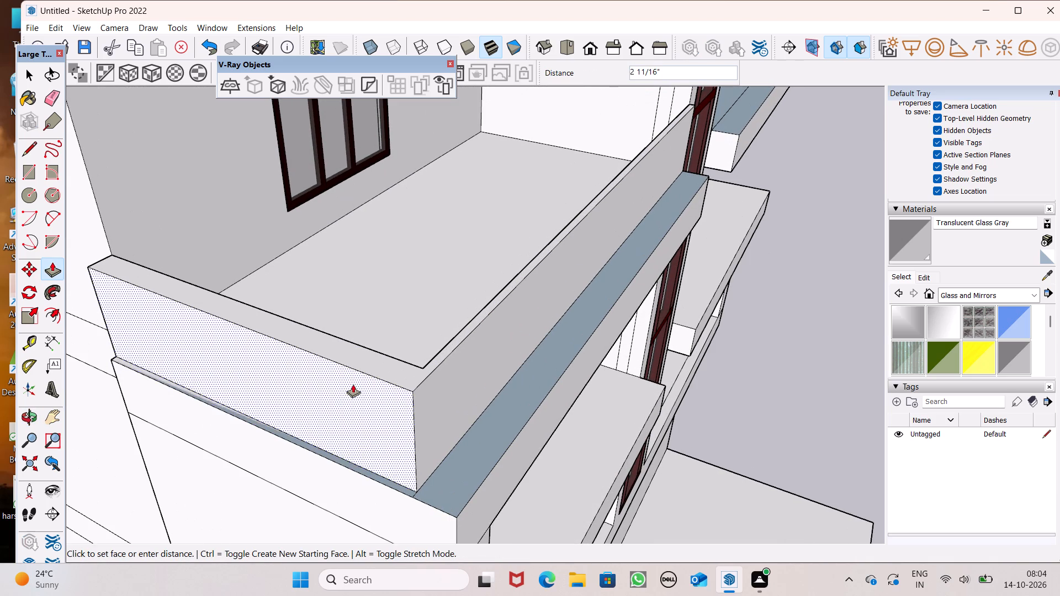
left_click_drag(353, 384, 365, 373)
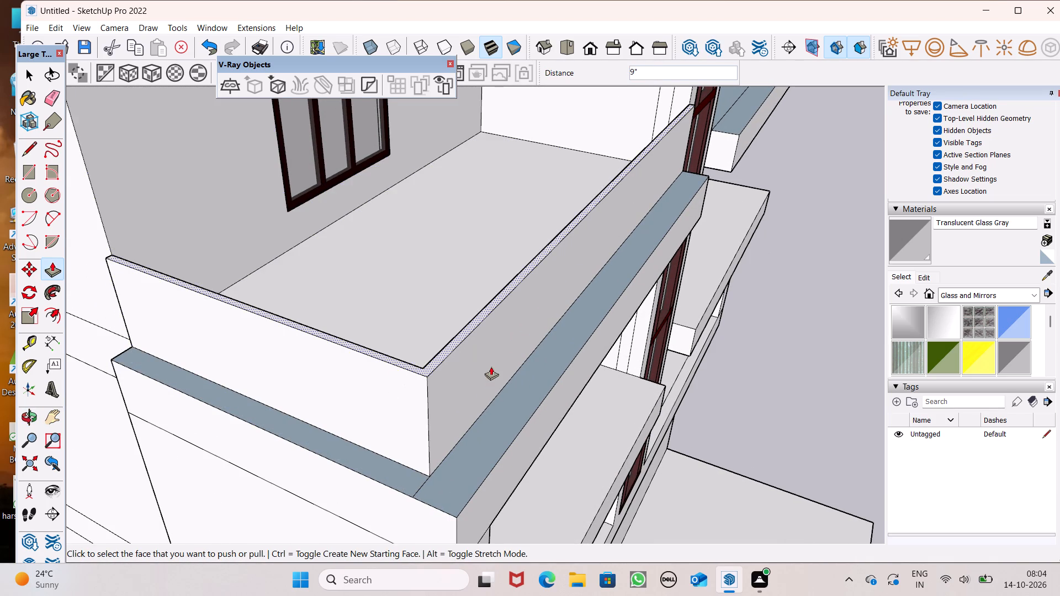
Push the front face of the left balcony parapet inward about another 1 3/16".
scroll(491, 366, "up", 2)
left_click(422, 372)
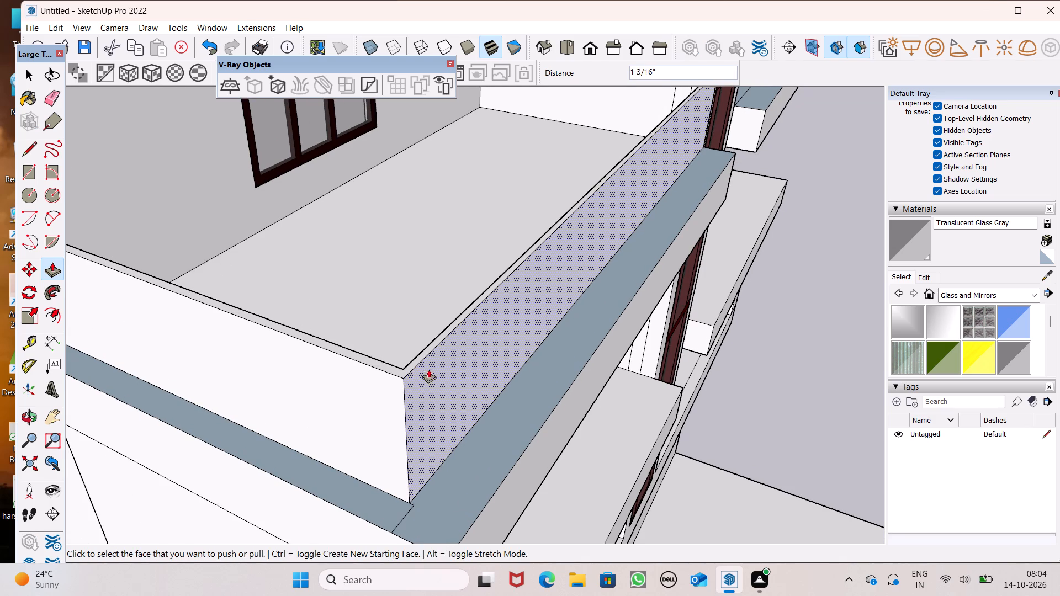
Push/Pull the L-shaped border of the blue-grey top-floor right balcony slab up 3' as a parapet wall.
scroll(352, 256, "down", 12)
scroll(471, 351, "up", 1)
middle_click_drag(471, 351, 206, 418)
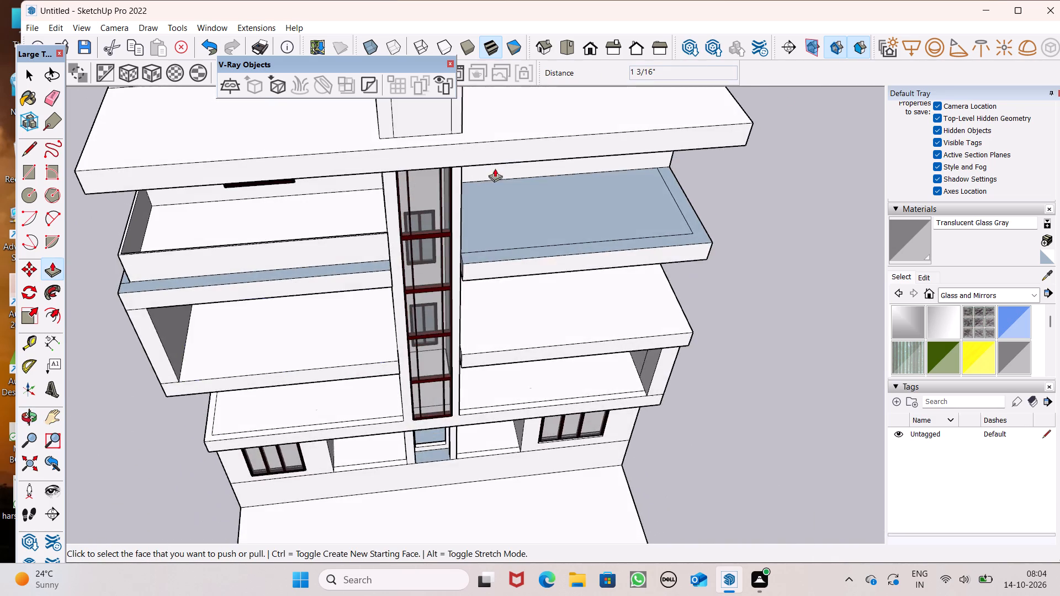
scroll(575, 169, "up", 5)
scroll(426, 272, "up", 5)
left_click_drag(408, 318, 399, 280)
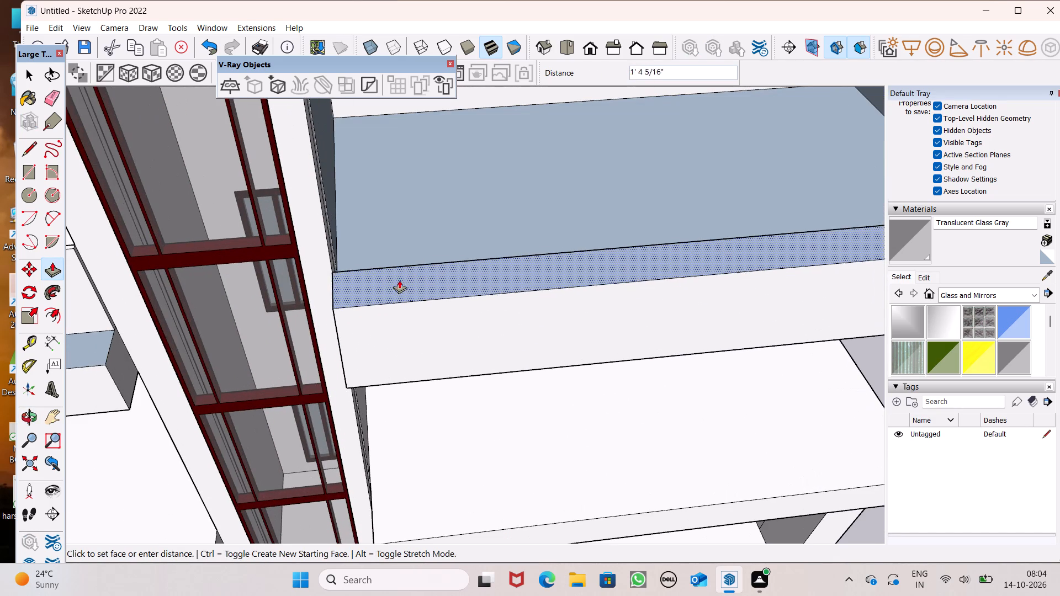
left_click_drag(399, 280, 396, 227)
key("3")
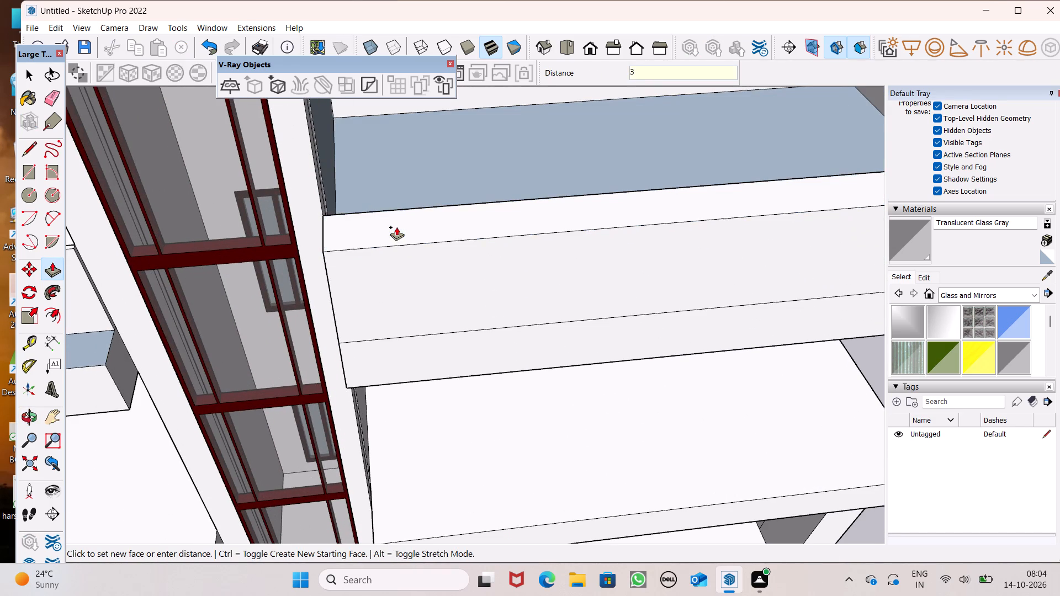
left_click_drag(396, 227, 396, 226)
key("apostrophe")
key("Return")
Push the front face of the right balcony parapet inward about 11 7/16".
left_click_drag(386, 284, 381, 270)
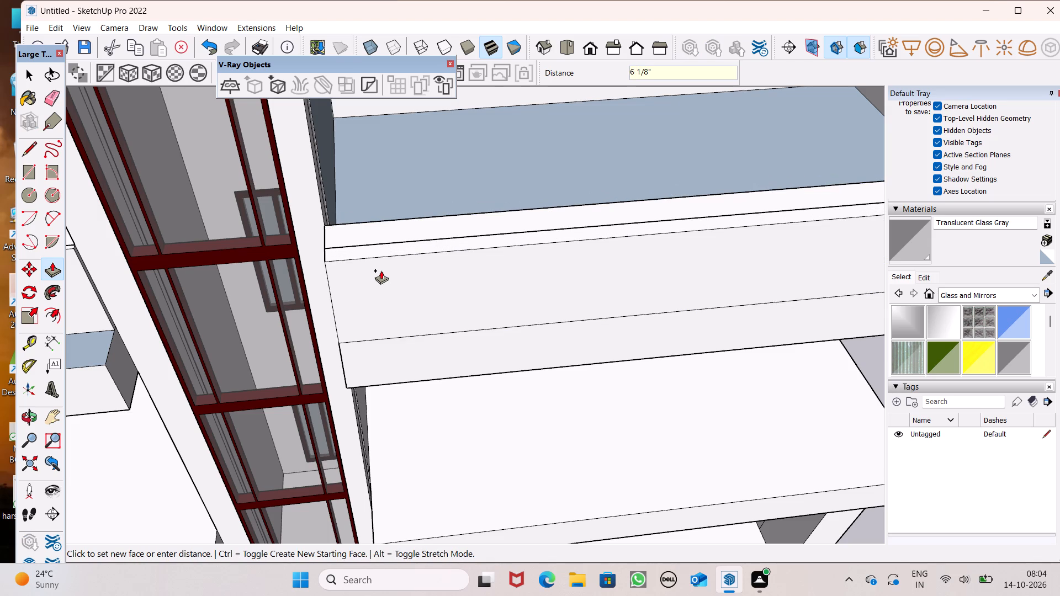
left_click_drag(381, 270, 375, 264)
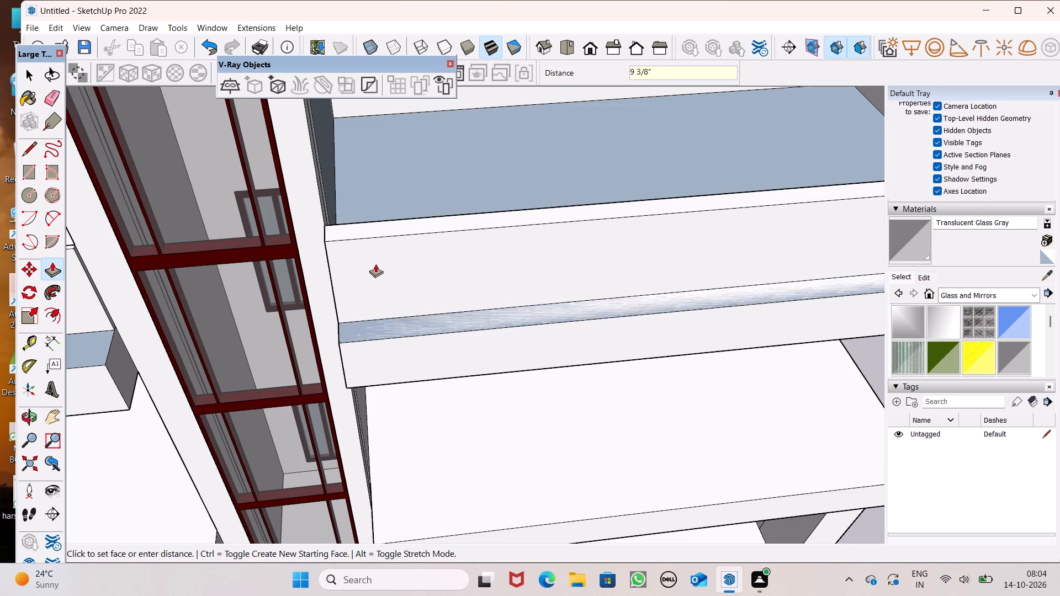
left_click_drag(375, 264, 374, 259)
Push the front face of the right balcony parapet inward about another 1 7/8".
scroll(458, 198, "down", 6)
middle_click_drag(457, 230, 512, 263)
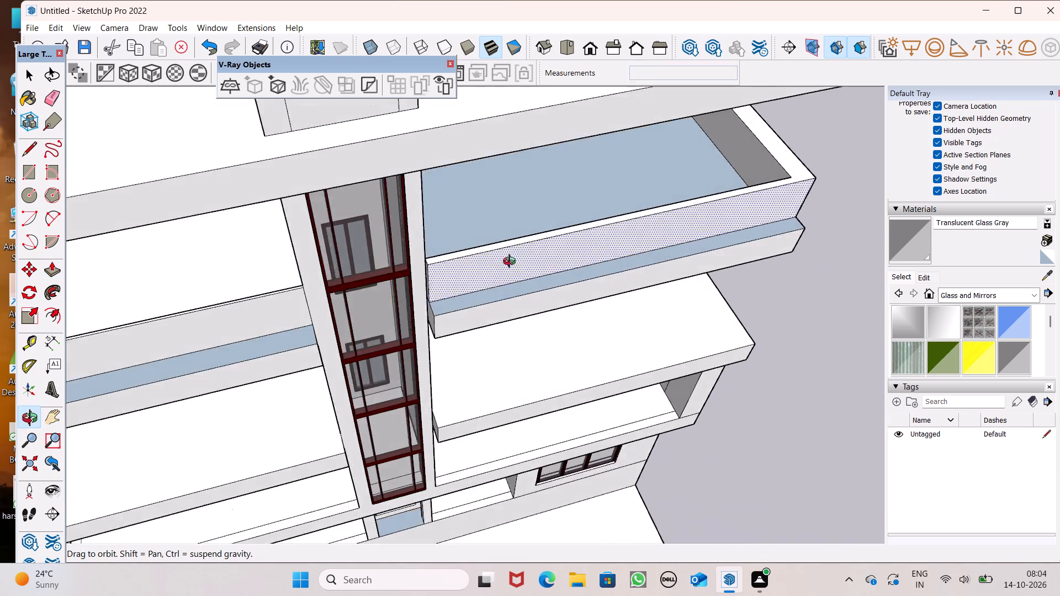
middle_click_drag(512, 263, 548, 273)
scroll(520, 249, "up", 6)
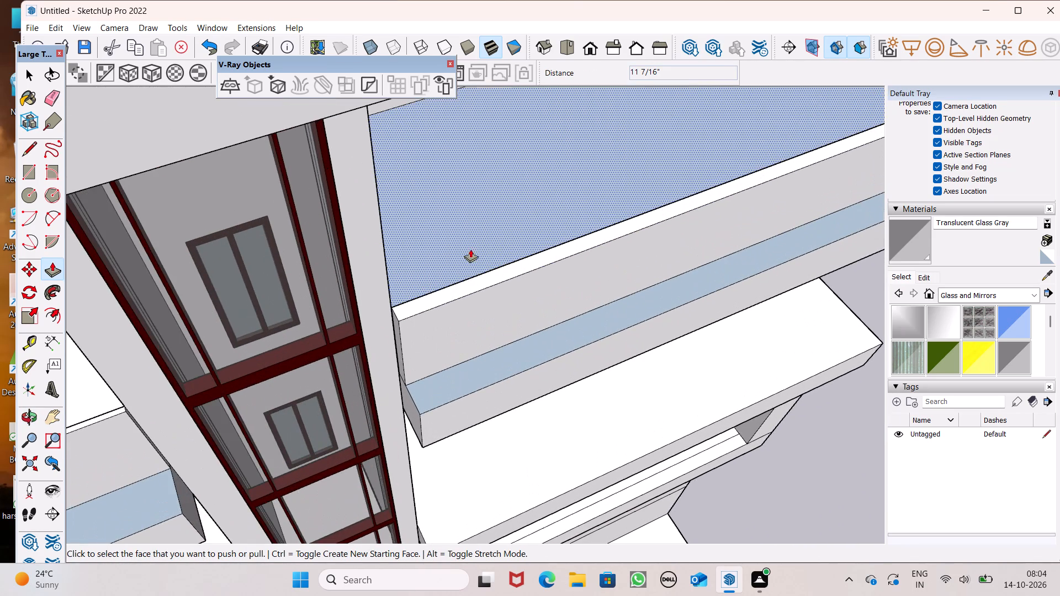
scroll(470, 249, "down", 11)
middle_click_drag(497, 306, 489, 300)
scroll(497, 306, "up", 1)
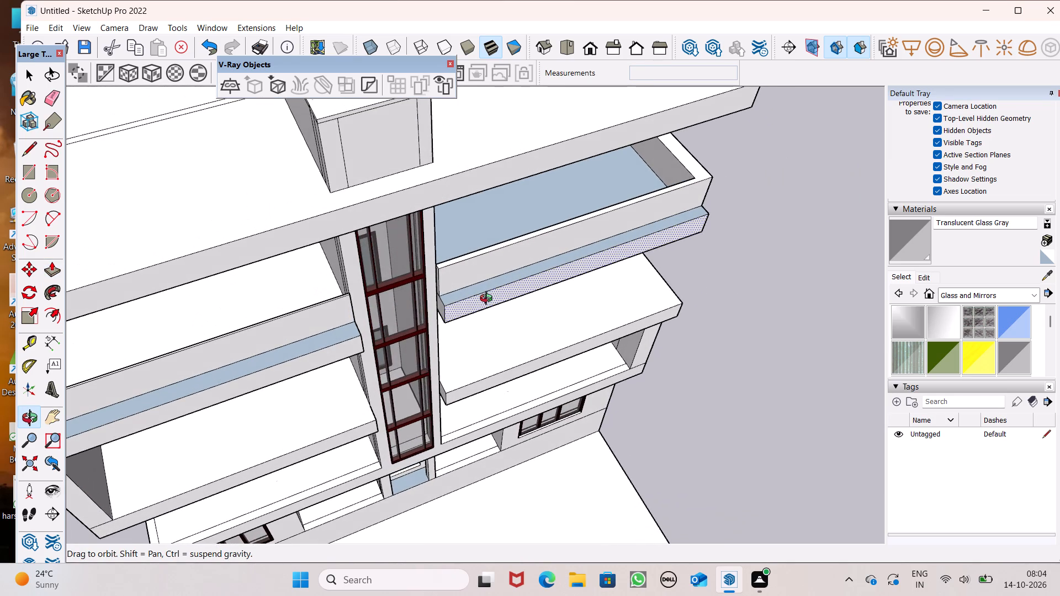
middle_click_drag(489, 300, 488, 300)
scroll(452, 286, "up", 5)
left_click_drag(486, 264, 480, 260)
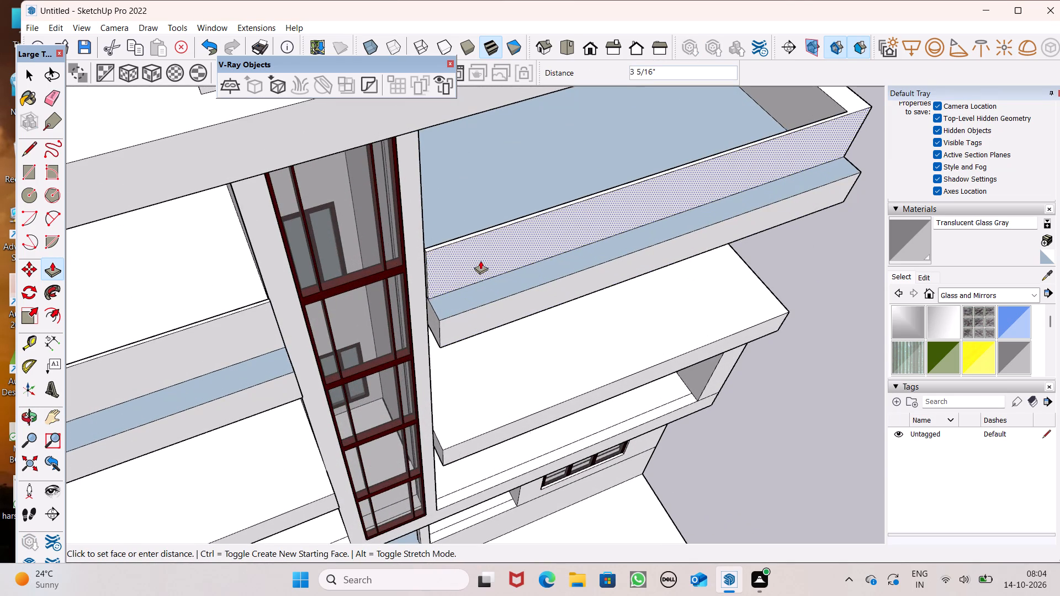
left_click_drag(480, 260, 481, 264)
Push the outer side face of the right balcony parapet inward about 1' 5/8".
scroll(596, 268, "up", 1)
middle_click_drag(596, 268, 598, 268)
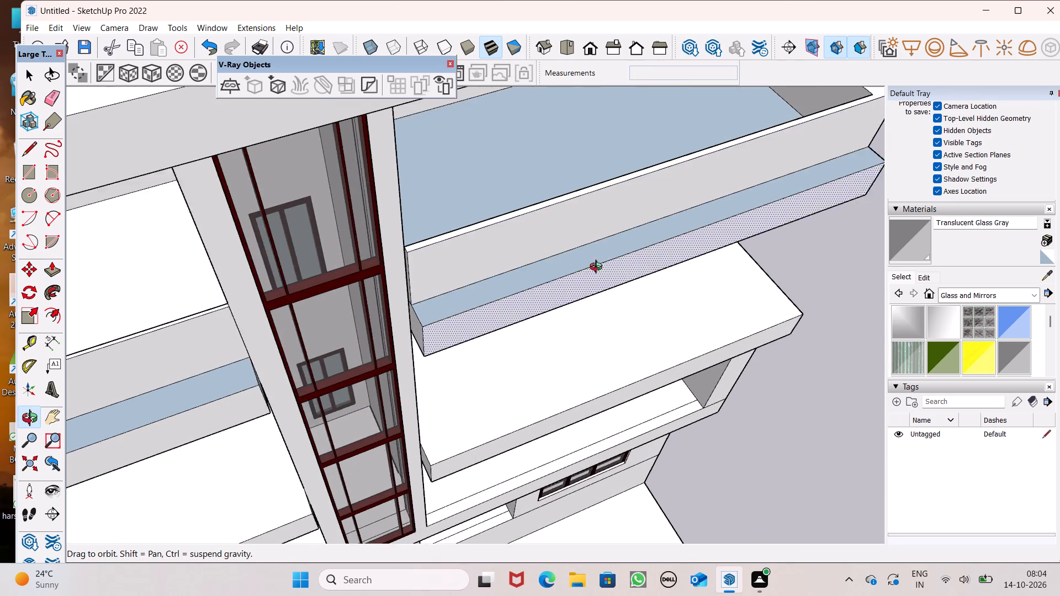
middle_click_drag(598, 268, 171, 238)
scroll(497, 332, "up", 1)
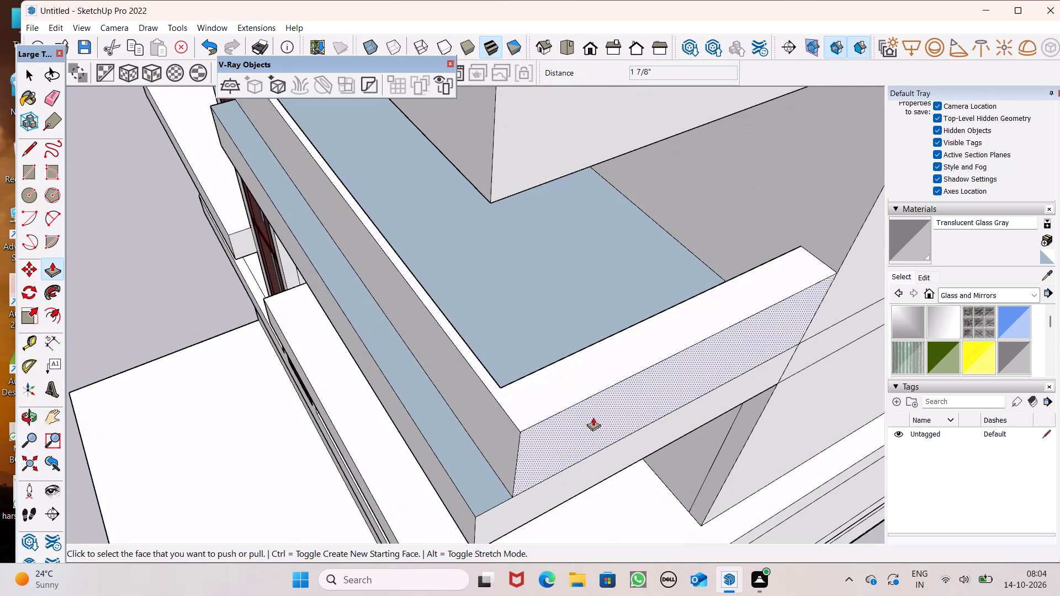
left_click_drag(593, 417, 572, 384)
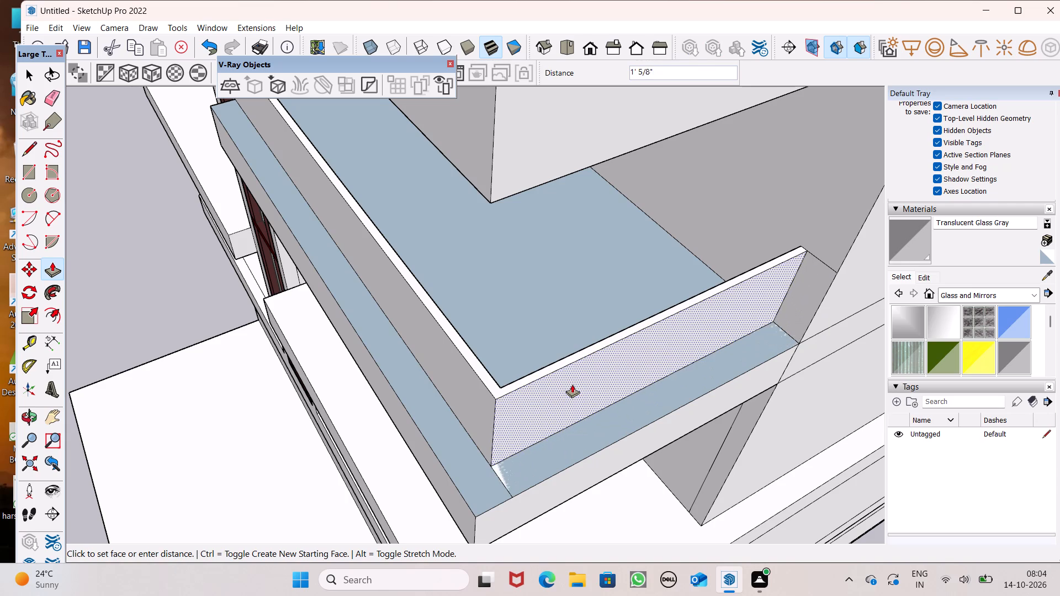
left_click_drag(572, 384, 573, 385)
scroll(583, 341, "down", 7)
scroll(587, 217, "down", 5)
middle_click_drag(525, 307, 646, 289)
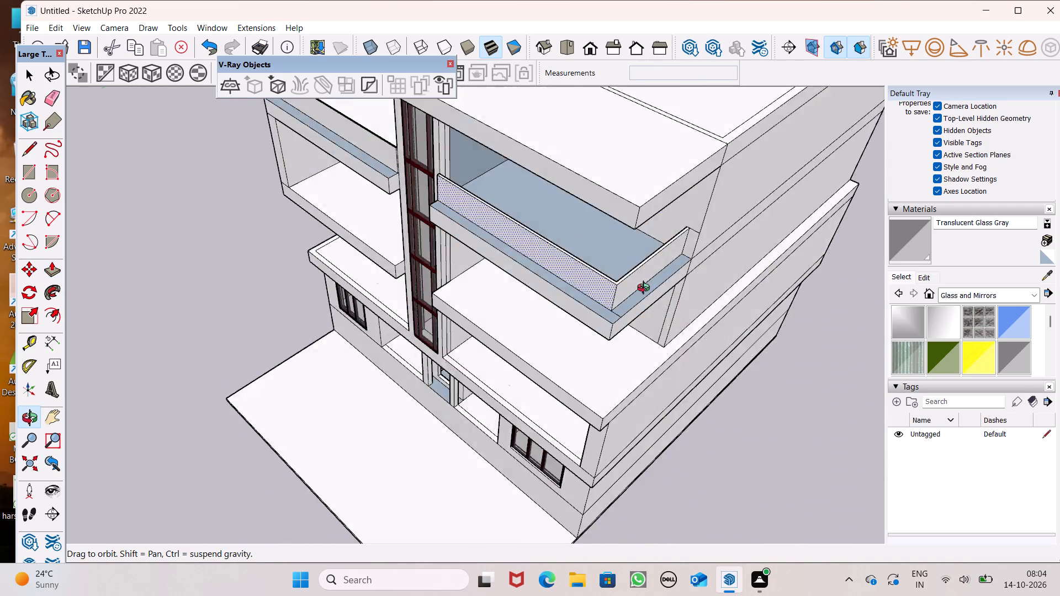
Draw a line about 20' 10" long parallel to the front edge of the left balcony slab, one floor below the parapet balconies.
middle_click_drag(646, 289, 722, 232)
scroll(681, 232, "down", 5)
scroll(606, 308, "up", 1)
middle_click_drag(606, 309, 694, 252)
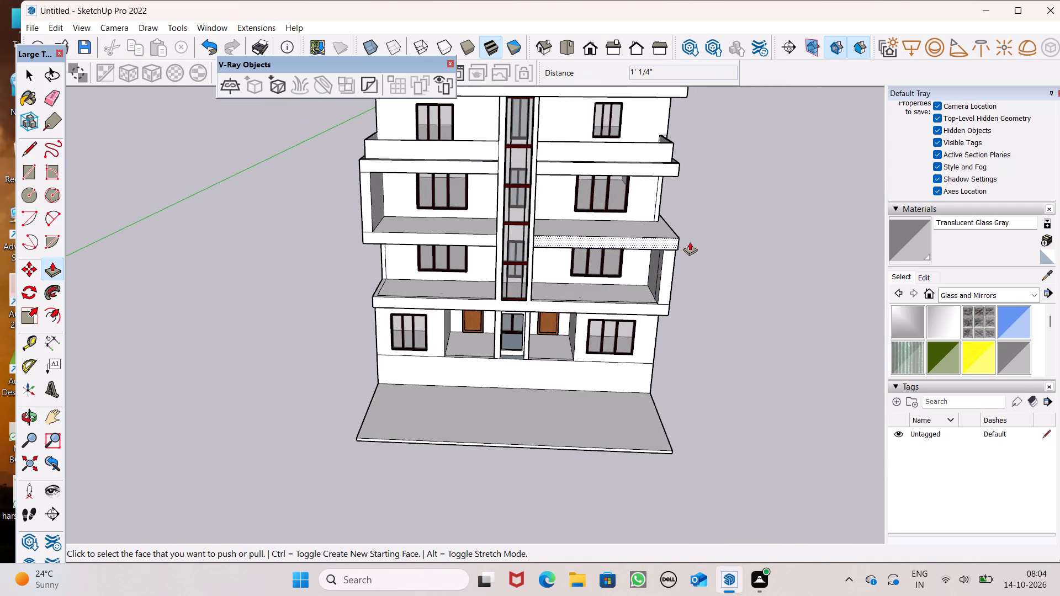
scroll(580, 172, "up", 1)
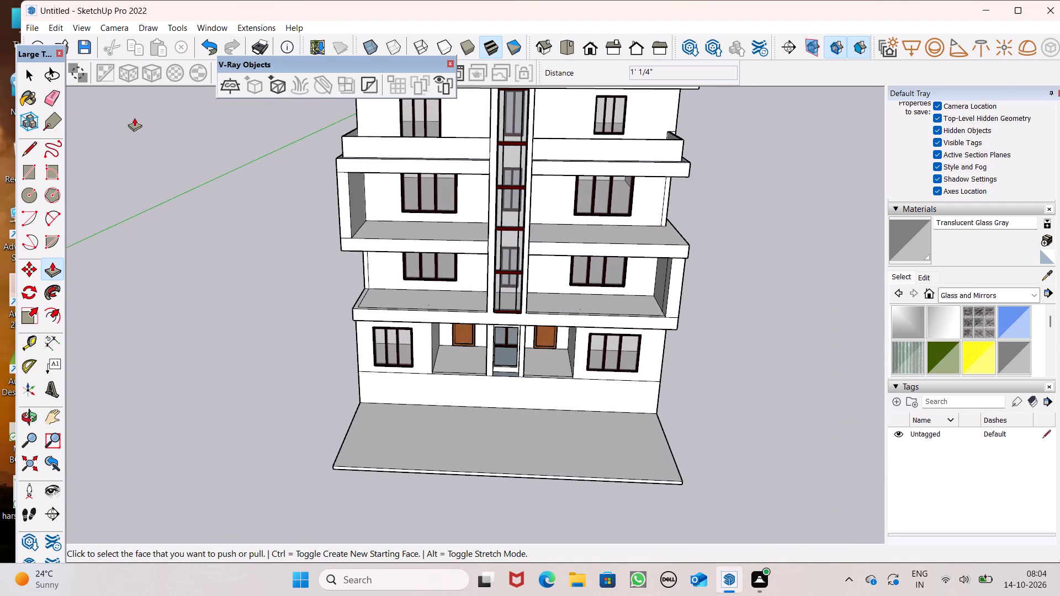
left_click(33, 149)
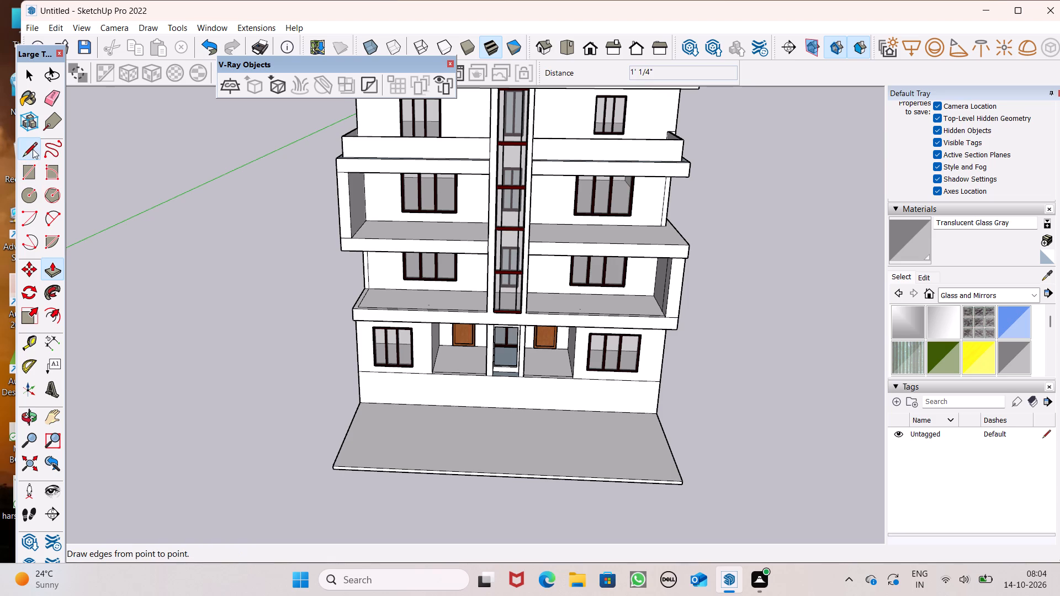
middle_click_drag(312, 344, 374, 416)
scroll(374, 416, "up", 8)
middle_click_drag(474, 282, 463, 321)
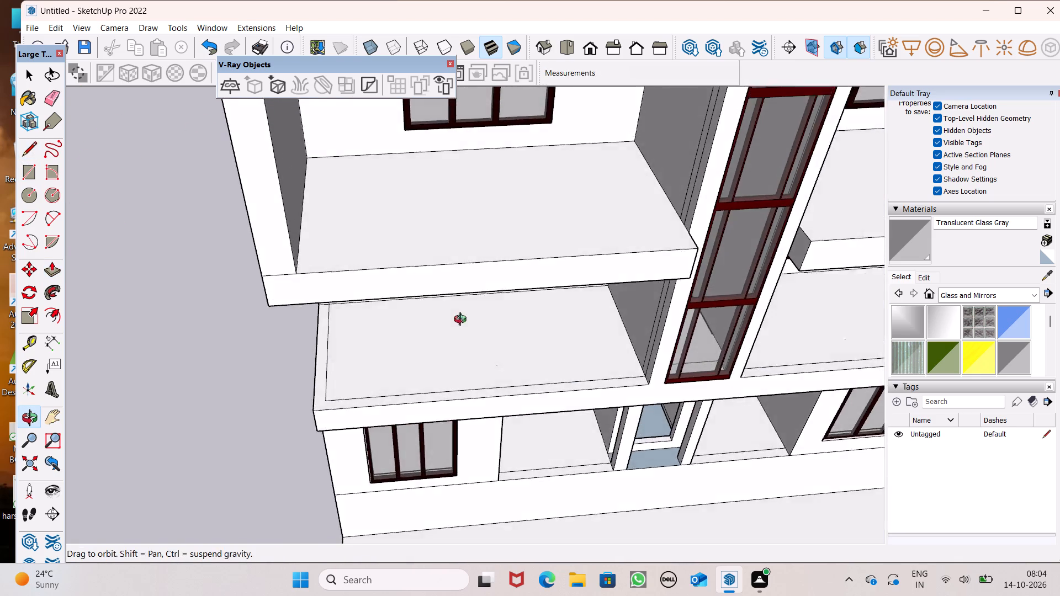
middle_click_drag(463, 321, 433, 324)
scroll(459, 324, "up", 6)
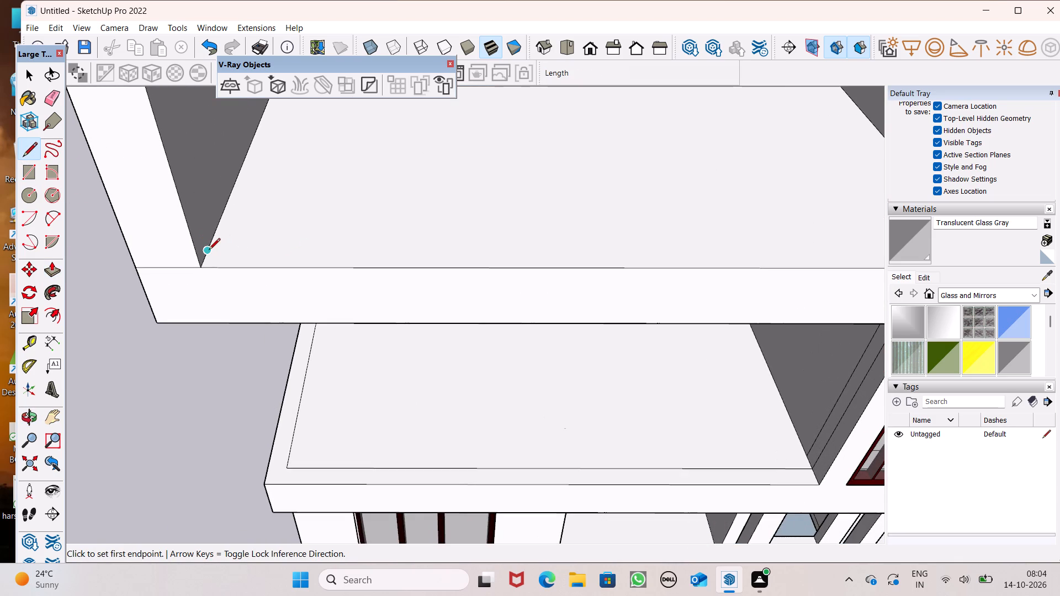
left_click(209, 251)
key("space")
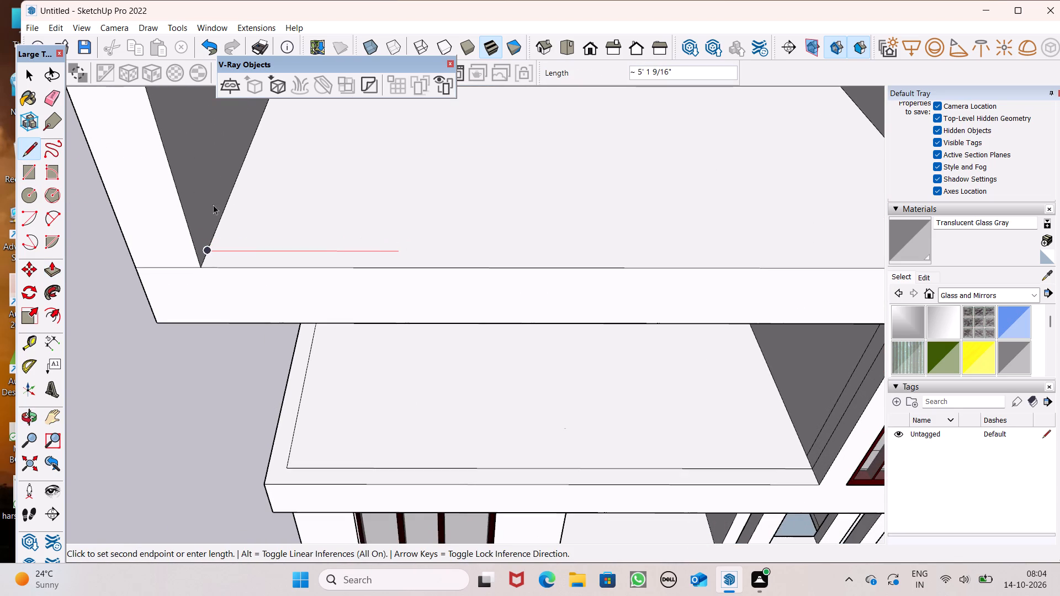
left_click(24, 147)
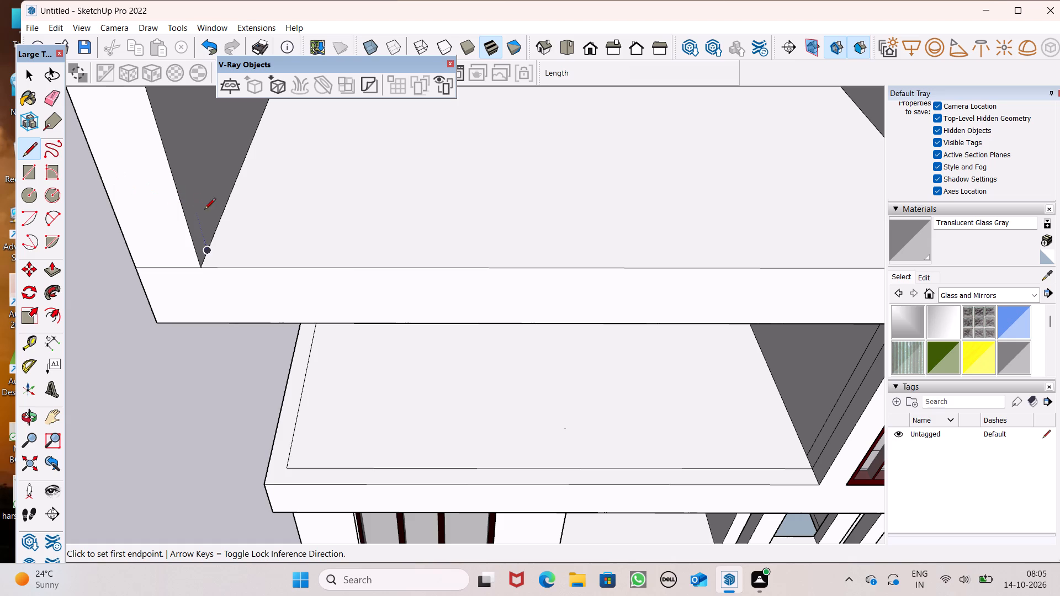
left_click_drag(216, 232, 232, 236)
scroll(451, 222, "down", 8)
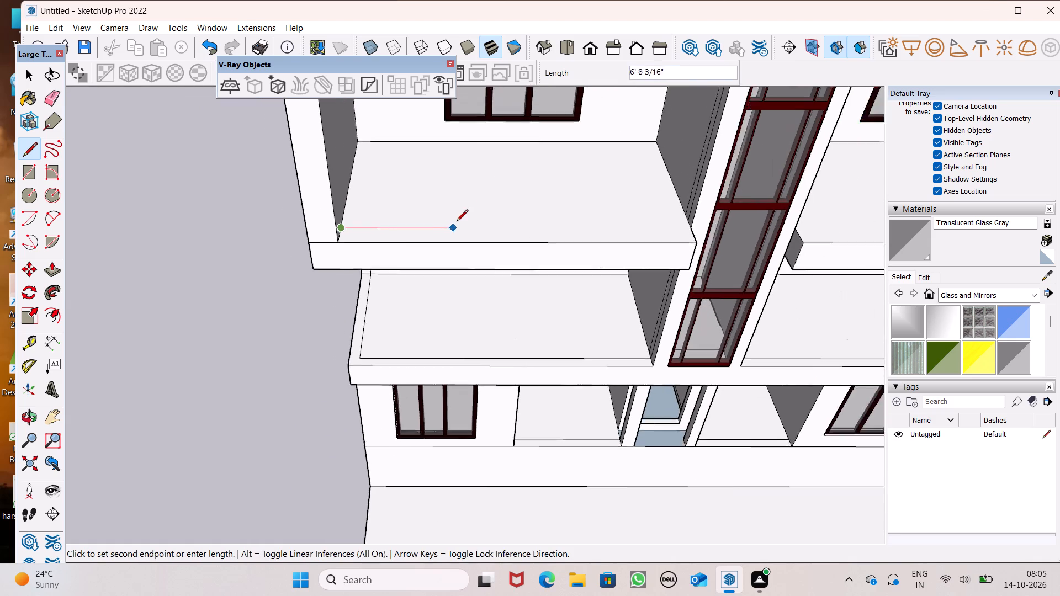
scroll(456, 222, "up", 1)
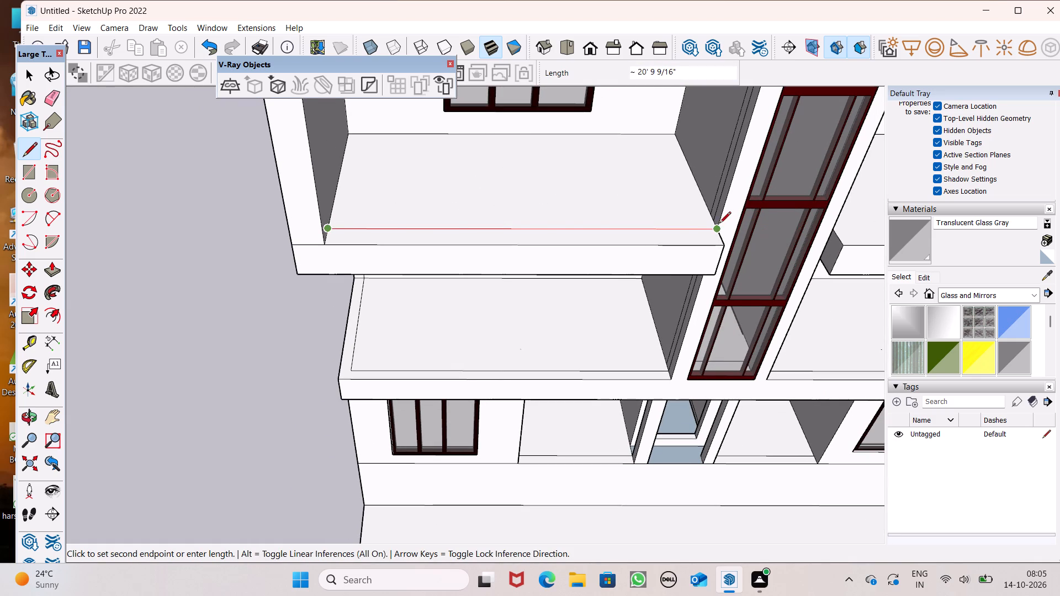
left_click(718, 233)
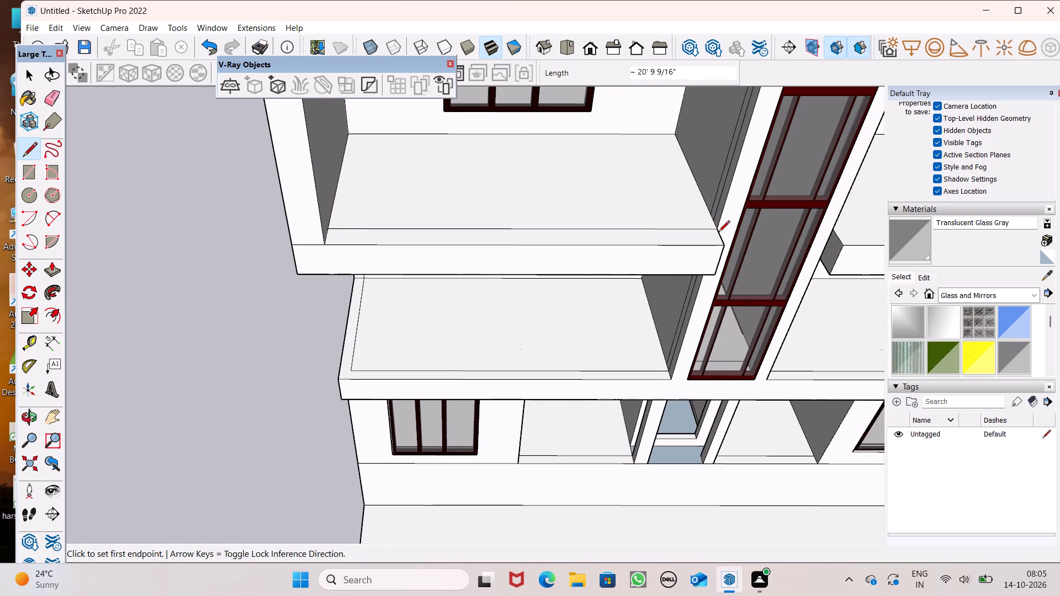
Draw a line about 23' 6" long parallel to the front edge of the right balcony slab on the same floor.
scroll(568, 240, "down", 11)
middle_click_drag(644, 259, 522, 306)
scroll(855, 355, "up", 5)
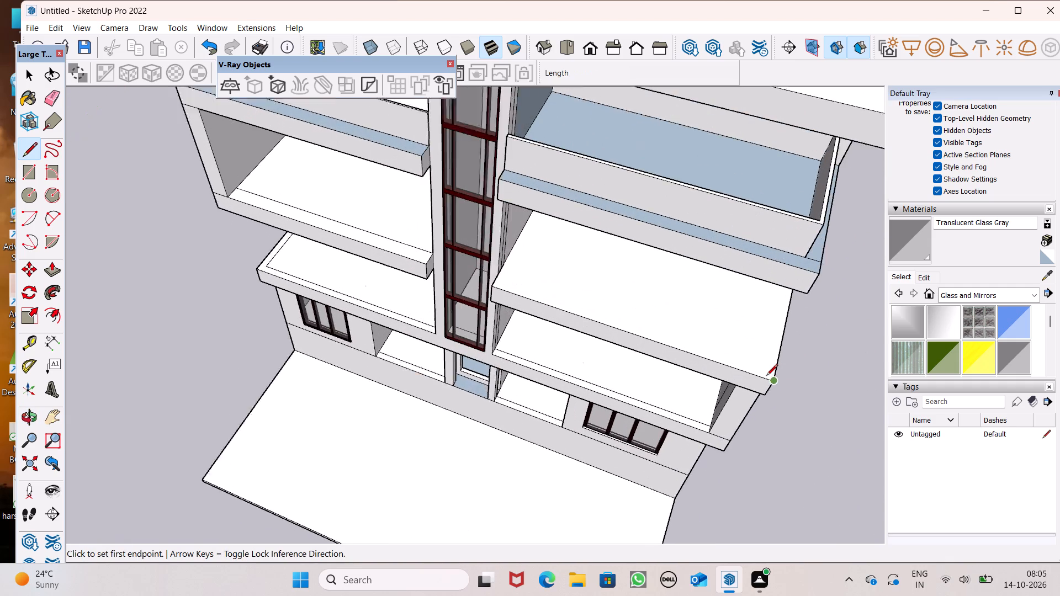
scroll(766, 376, "up", 3)
left_click(455, 261)
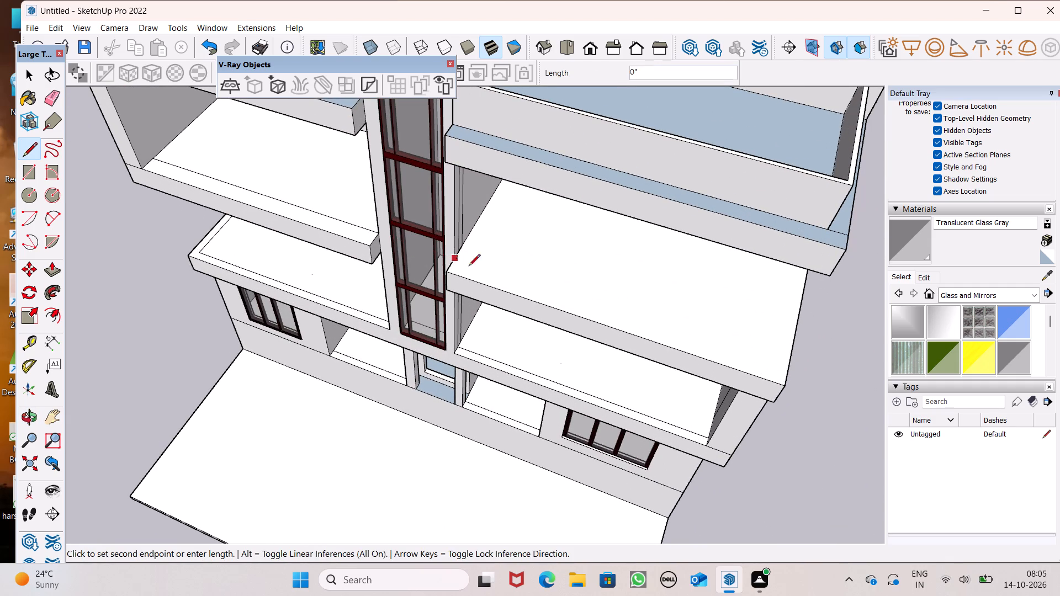
left_click(789, 368)
key("space")
scroll(626, 265, "down", 6)
middle_click_drag(614, 337, 699, 327)
scroll(614, 337, "up", 1)
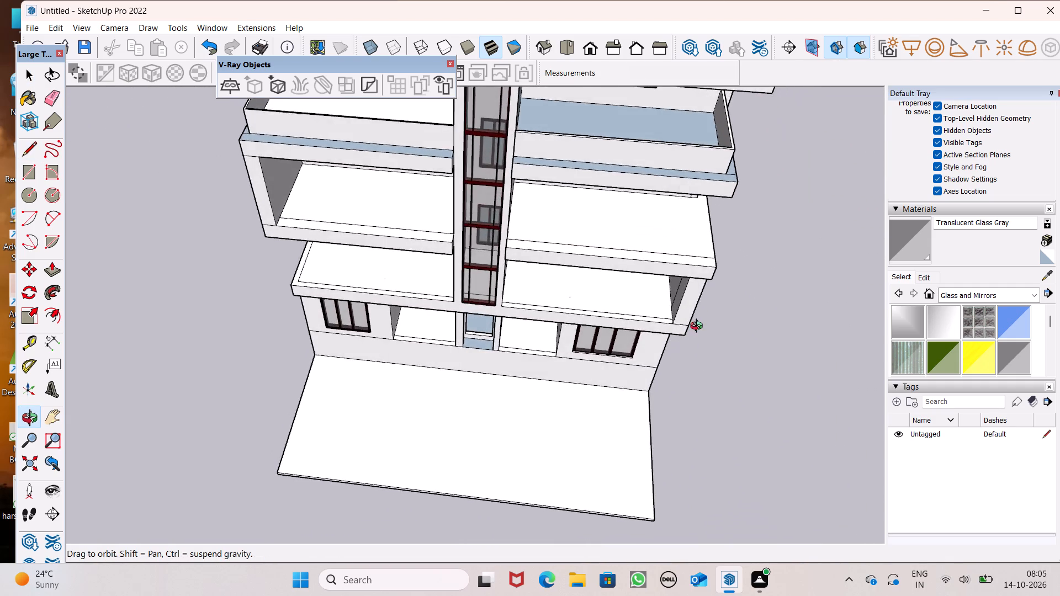
middle_click_drag(699, 327, 706, 303)
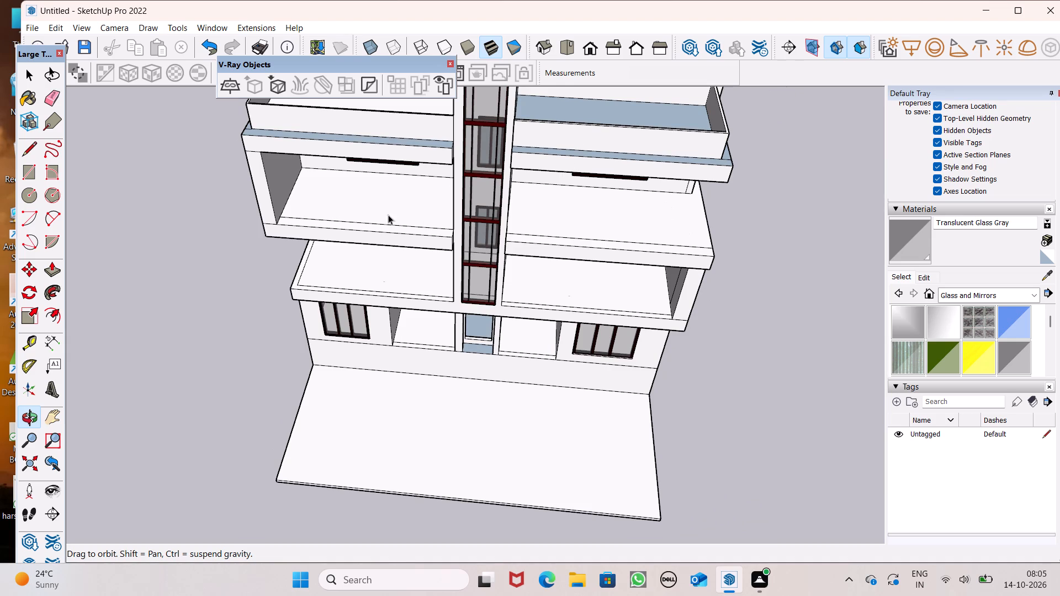
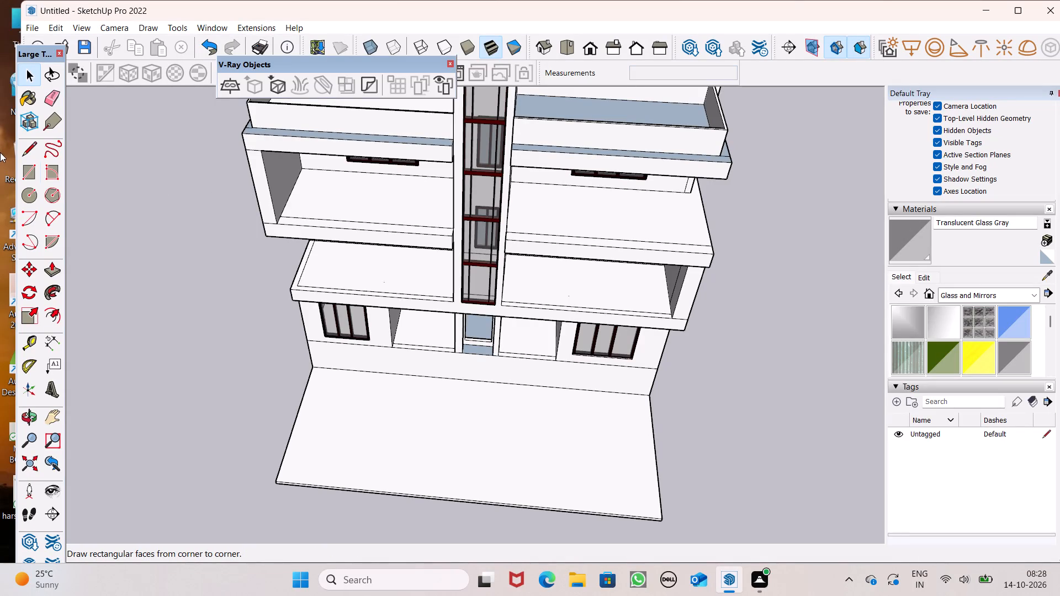
Extrude the front edge strip of the left balcony slab, one floor below the finished parapets, upward 3'.
scroll(469, 320, "down", 5)
middle_click_drag(485, 369, 520, 353)
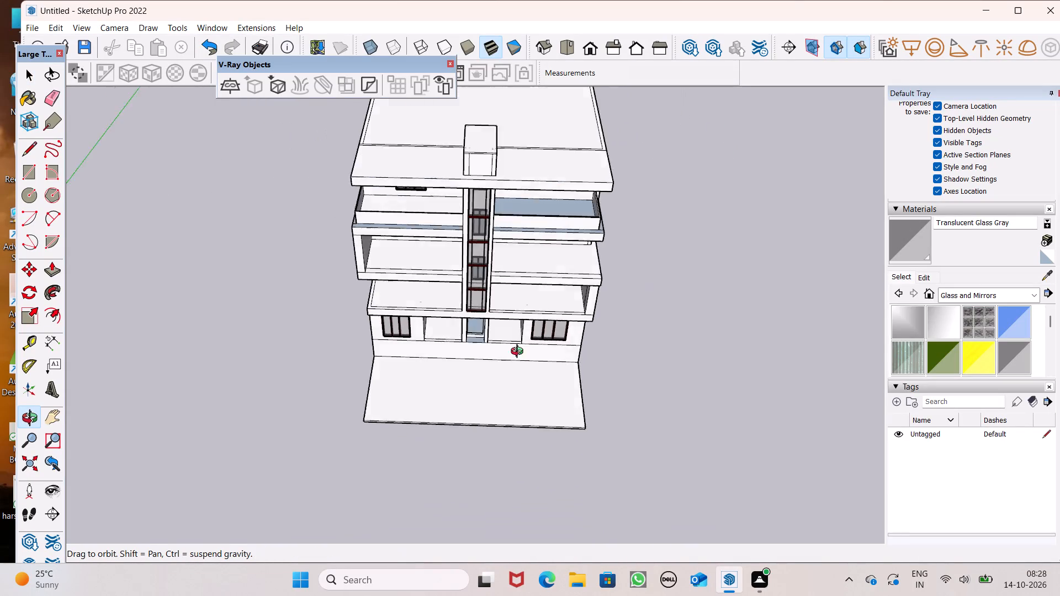
middle_click_drag(520, 353, 468, 428)
scroll(418, 247, "up", 5)
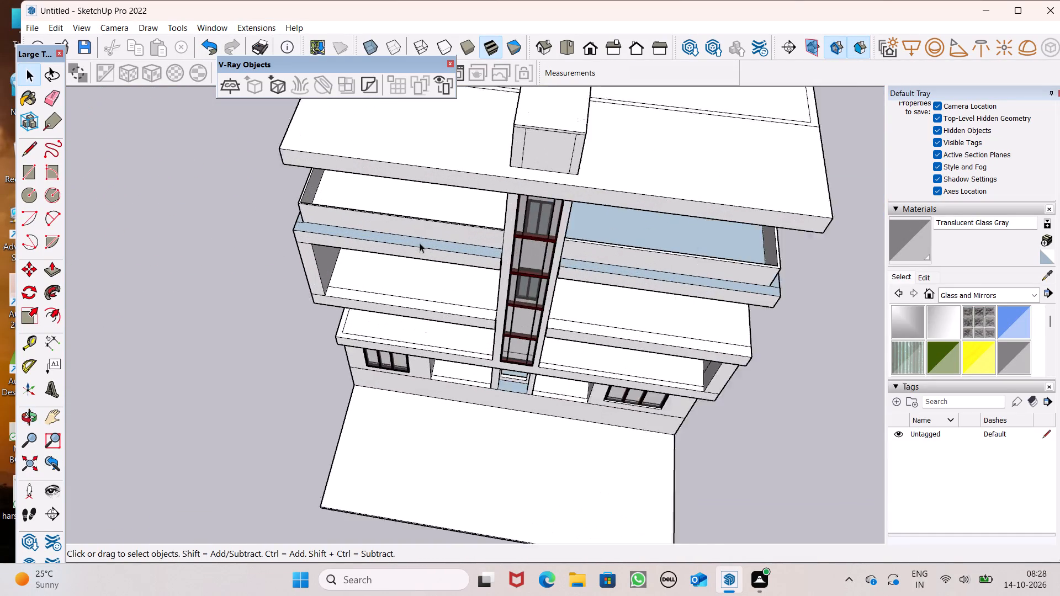
scroll(420, 243, "up", 3)
scroll(299, 273, "up", 4)
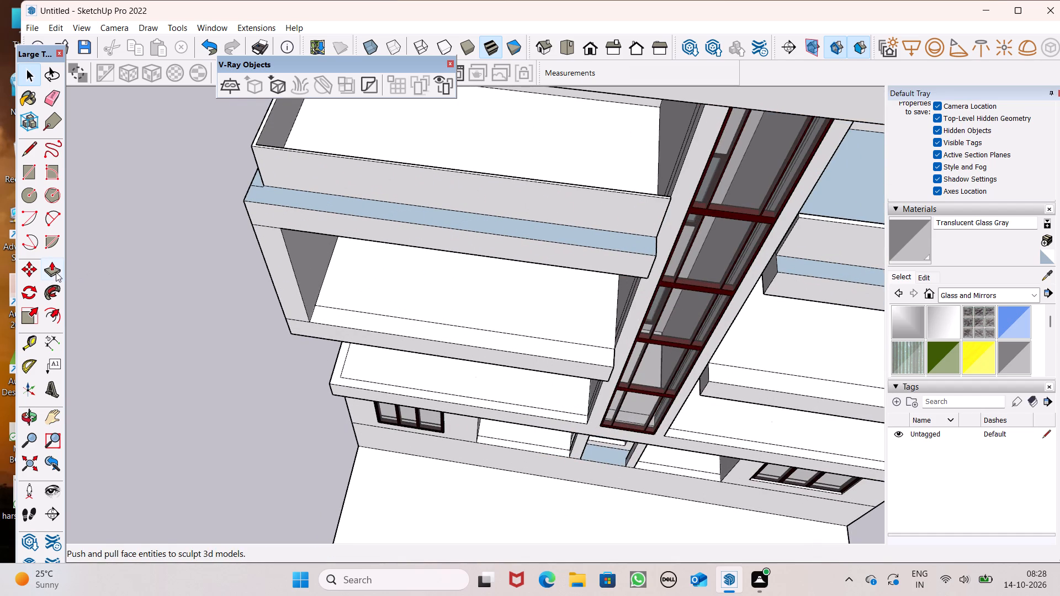
left_click(56, 272)
left_click_drag(363, 322, 363, 301)
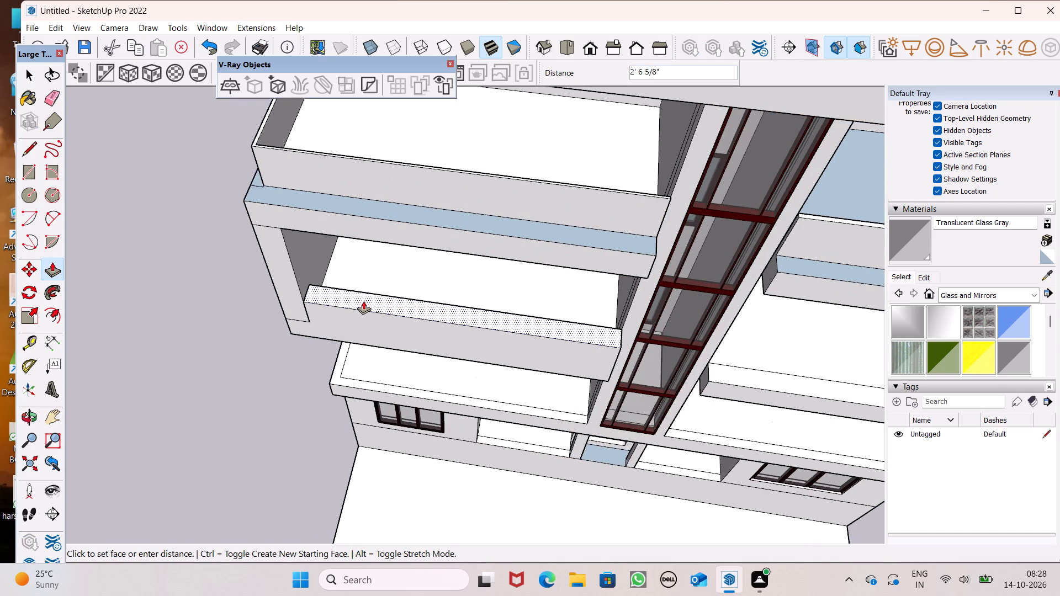
left_click_drag(363, 301, 363, 300)
type("3'")
key("Return")
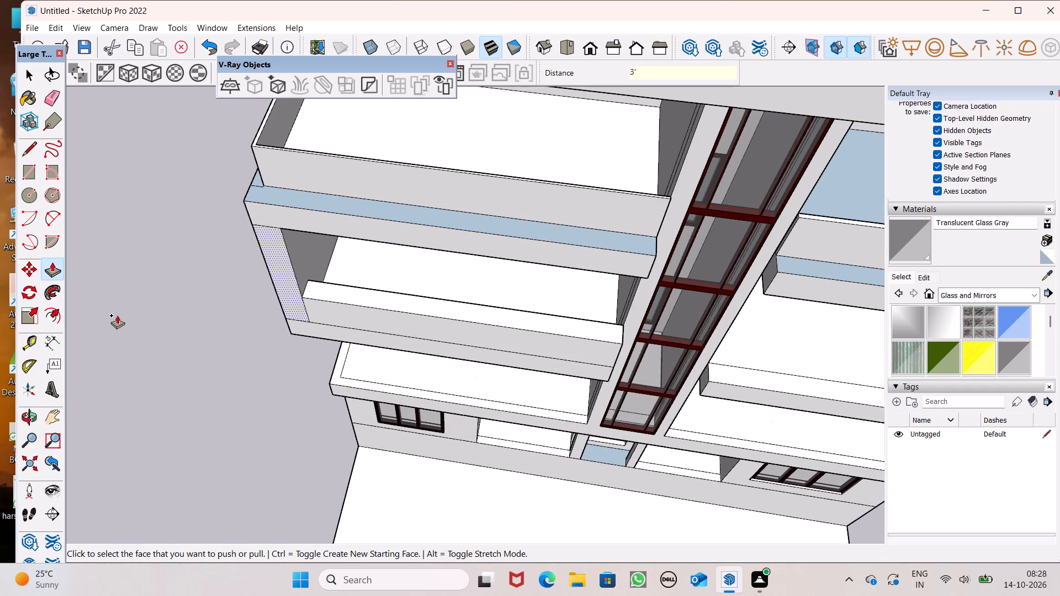
Push the front face of this new left balcony parapet inward about 8 5/16", and again by about 6 3/16".
left_click_drag(352, 317, 354, 311)
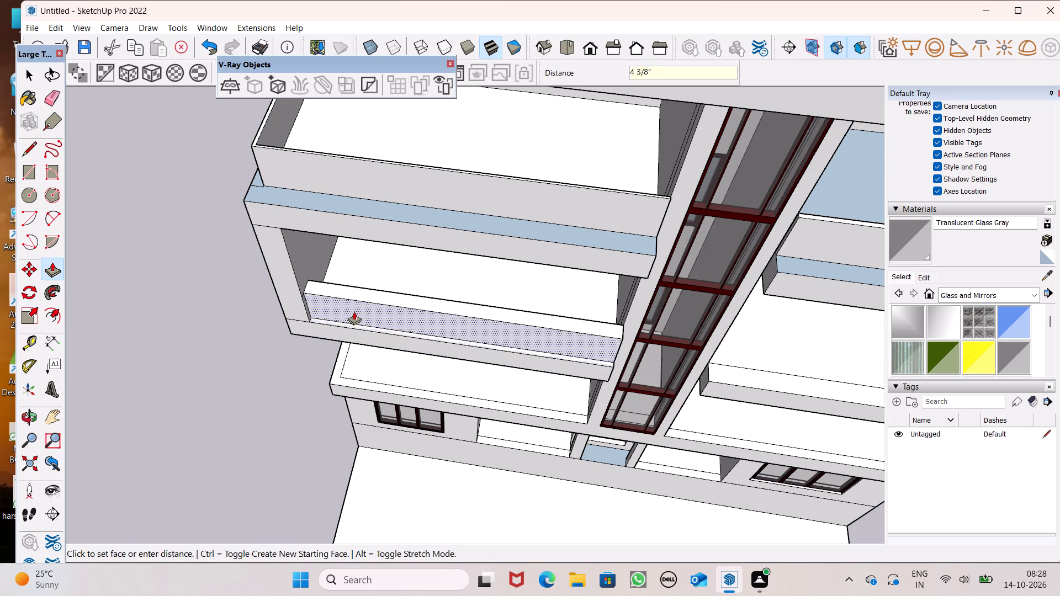
left_click_drag(354, 311, 356, 309)
middle_click_drag(600, 340, 571, 353)
scroll(576, 353, "up", 1)
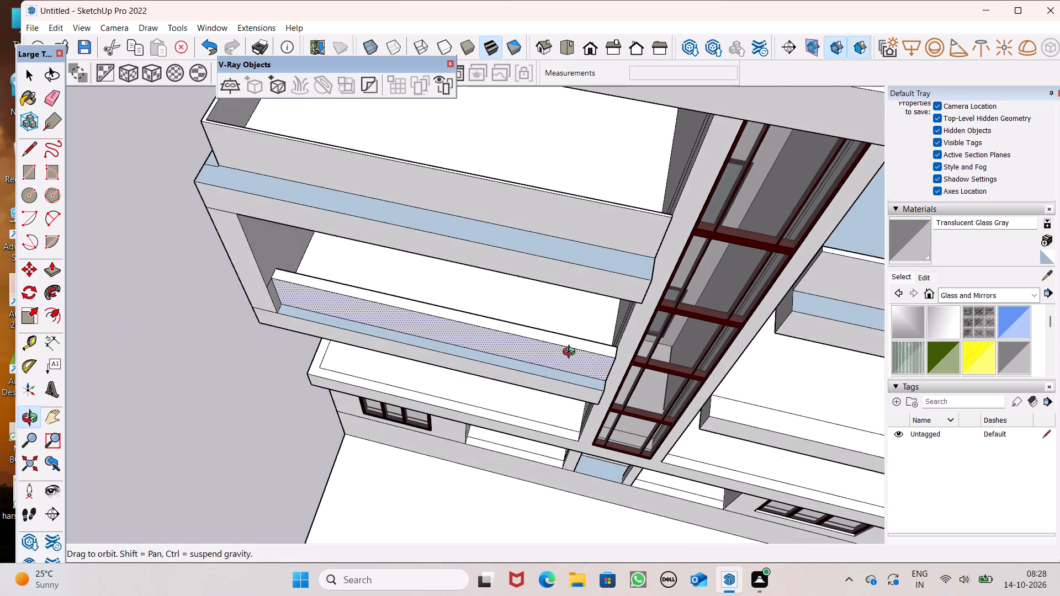
middle_click_drag(571, 353, 582, 327)
scroll(560, 326, "up", 5)
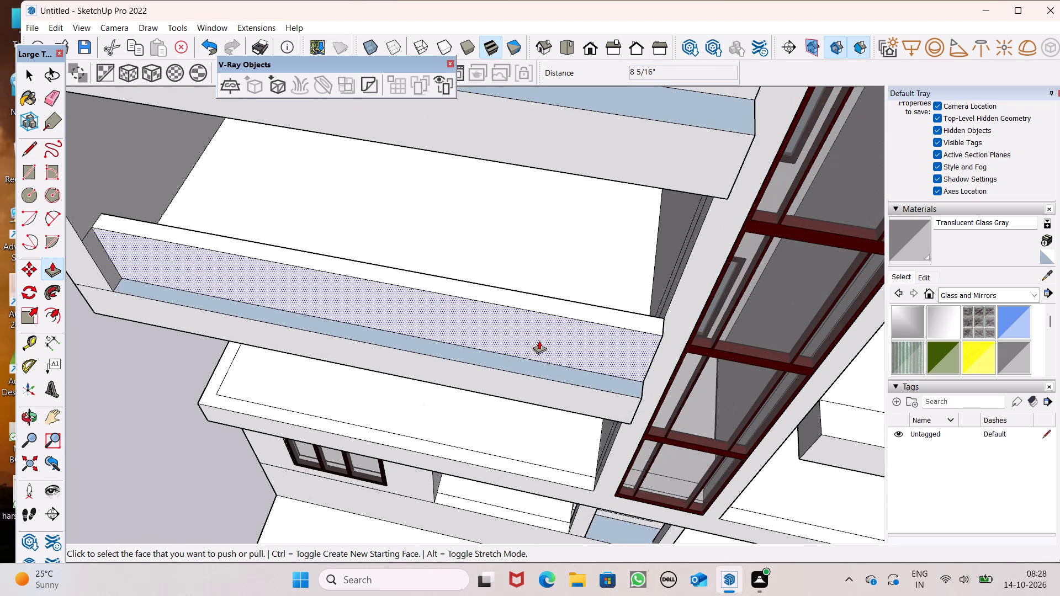
left_click_drag(539, 340, 541, 329)
Extrude the front edge strip of the right balcony slab on the same floor upward 3'.
scroll(302, 321, "down", 7)
scroll(734, 397, "up", 6)
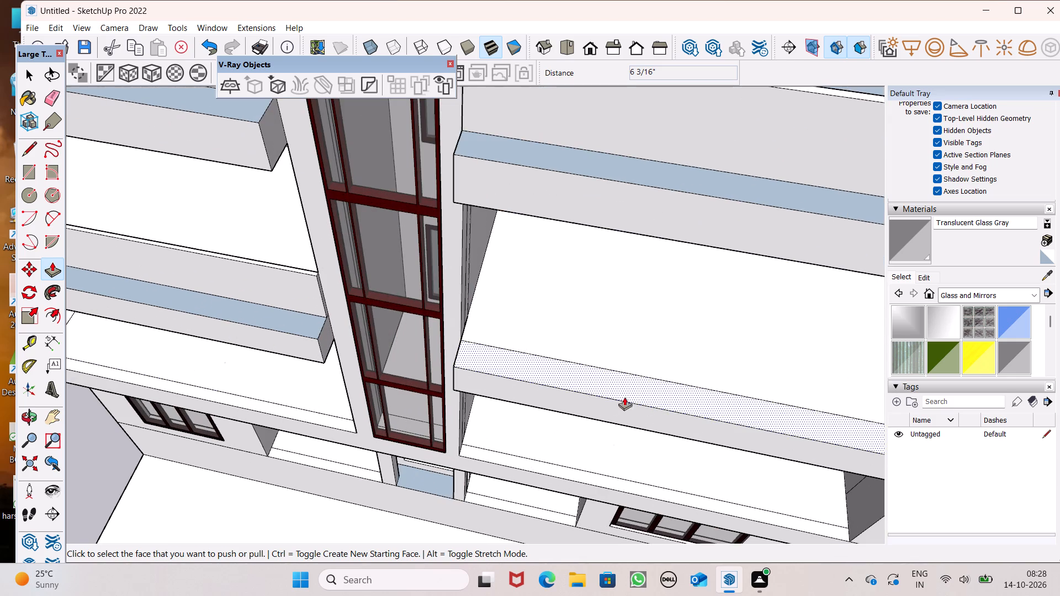
left_click_drag(587, 377, 587, 351)
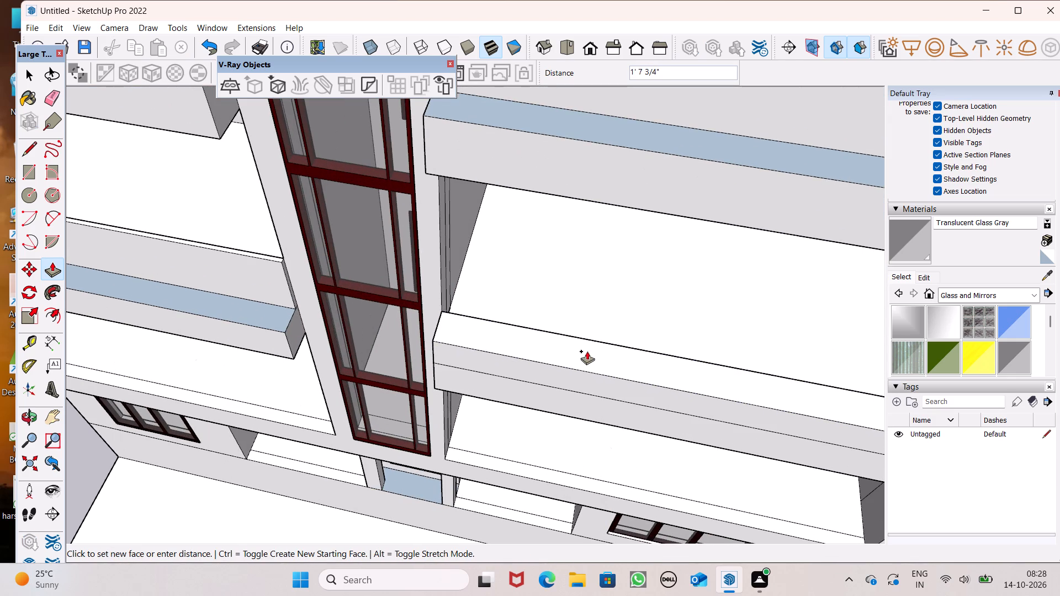
left_click_drag(587, 351, 589, 353)
key("3")
key("apostrophe")
key("Return")
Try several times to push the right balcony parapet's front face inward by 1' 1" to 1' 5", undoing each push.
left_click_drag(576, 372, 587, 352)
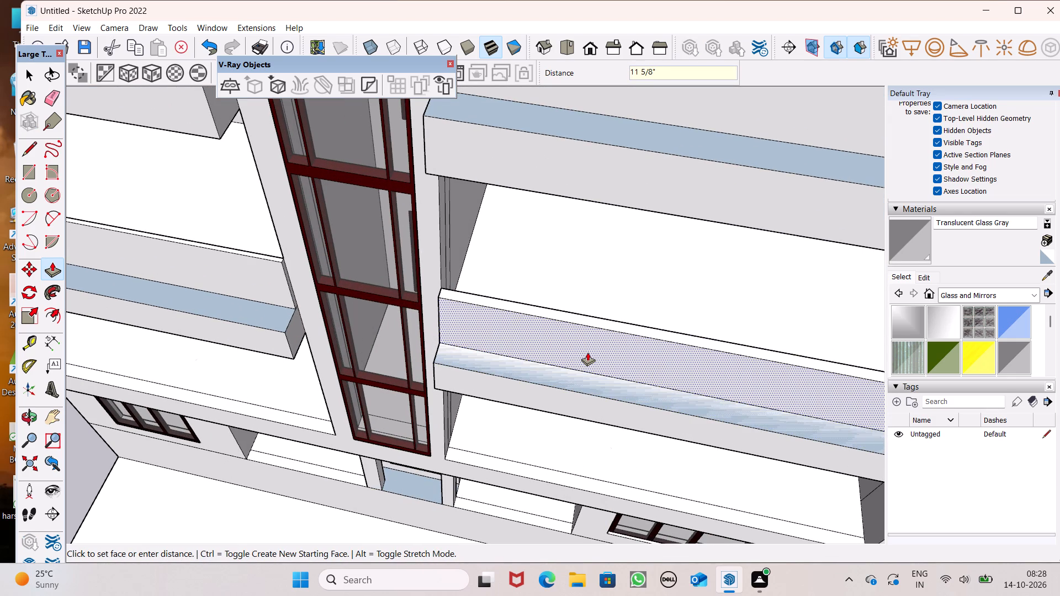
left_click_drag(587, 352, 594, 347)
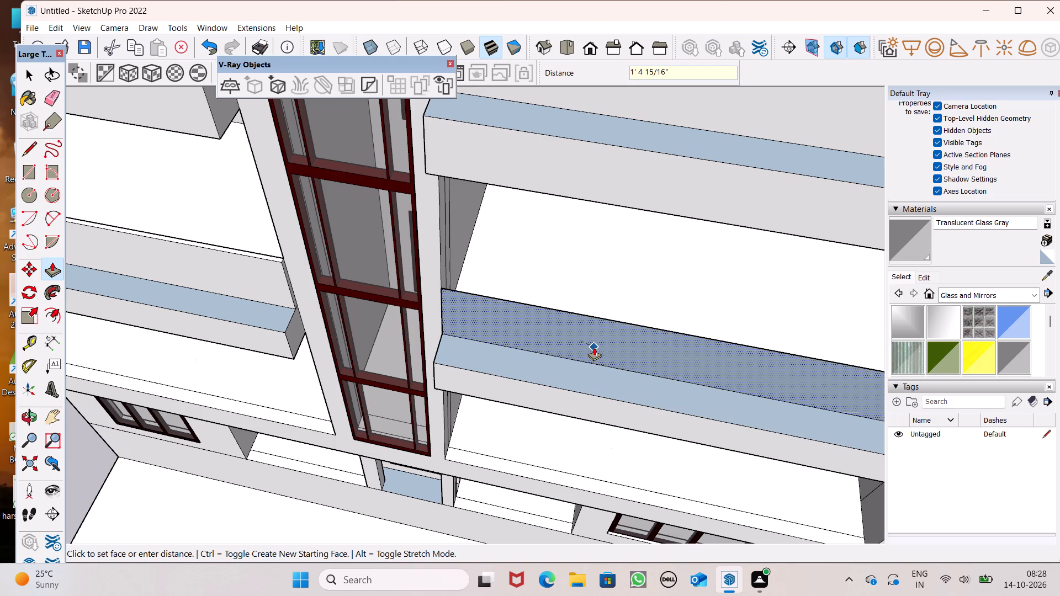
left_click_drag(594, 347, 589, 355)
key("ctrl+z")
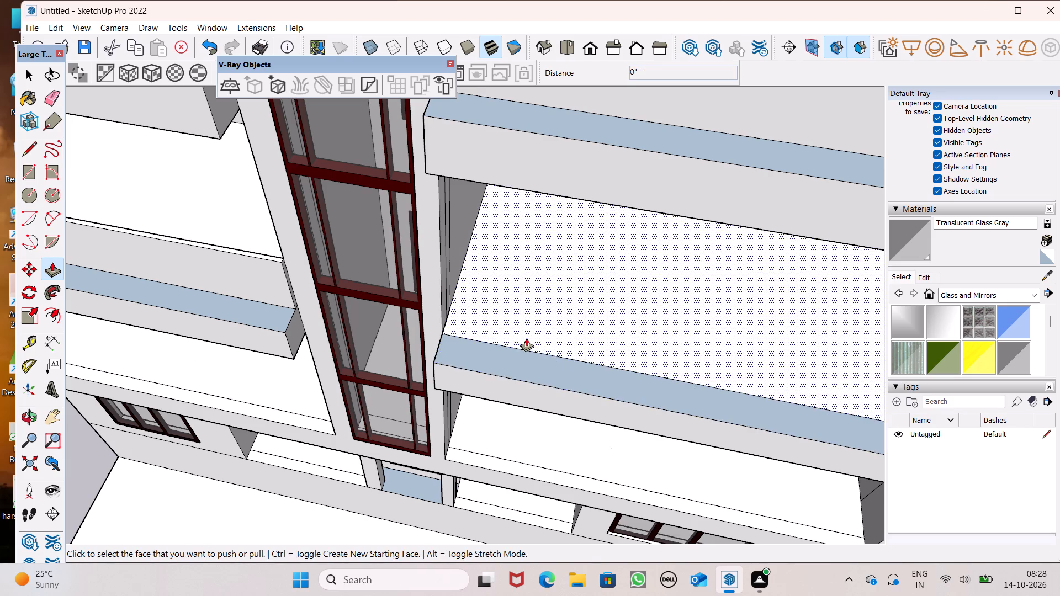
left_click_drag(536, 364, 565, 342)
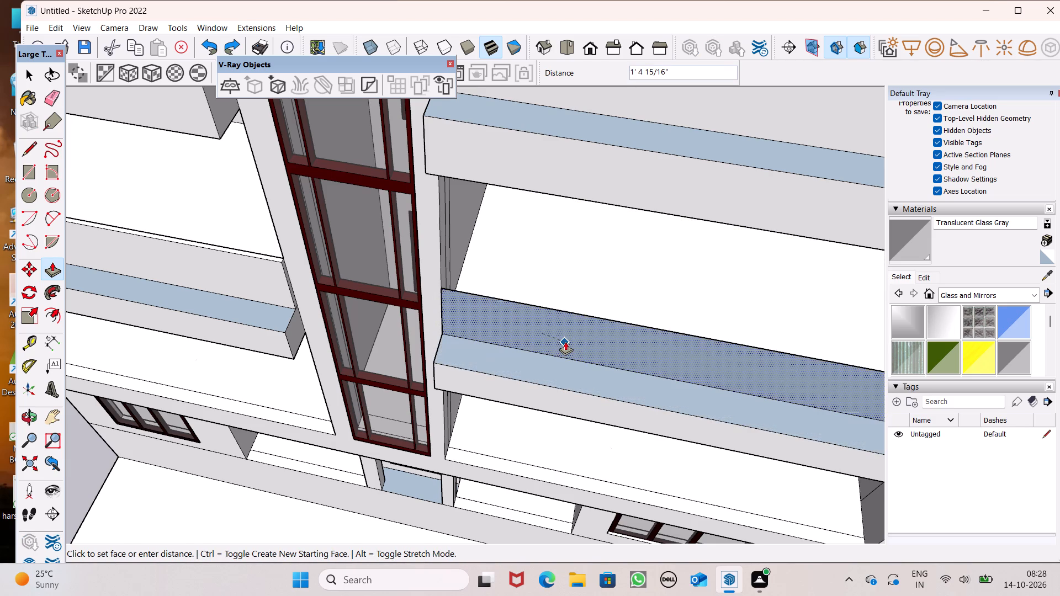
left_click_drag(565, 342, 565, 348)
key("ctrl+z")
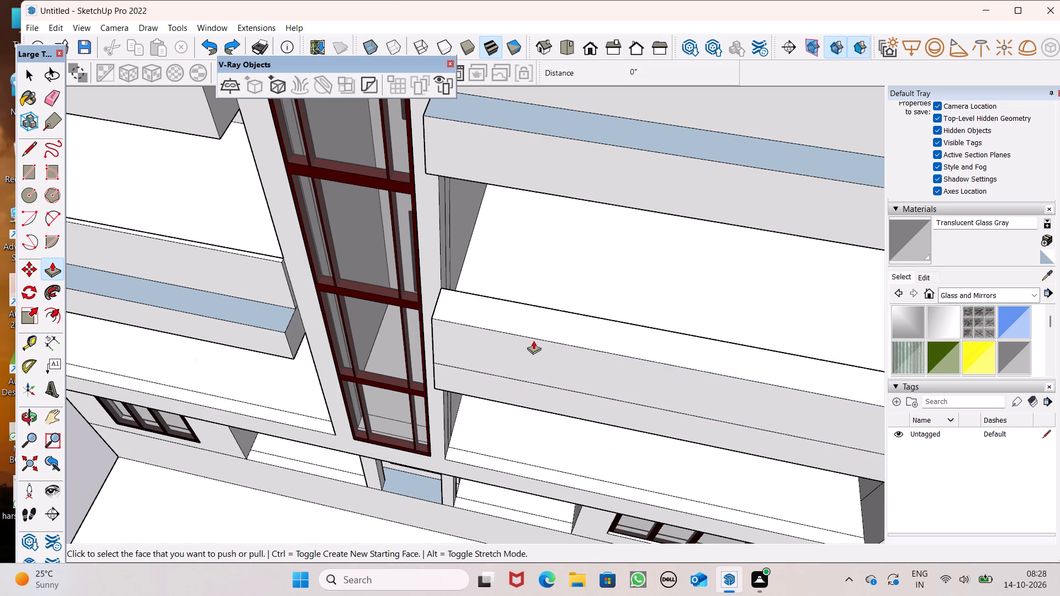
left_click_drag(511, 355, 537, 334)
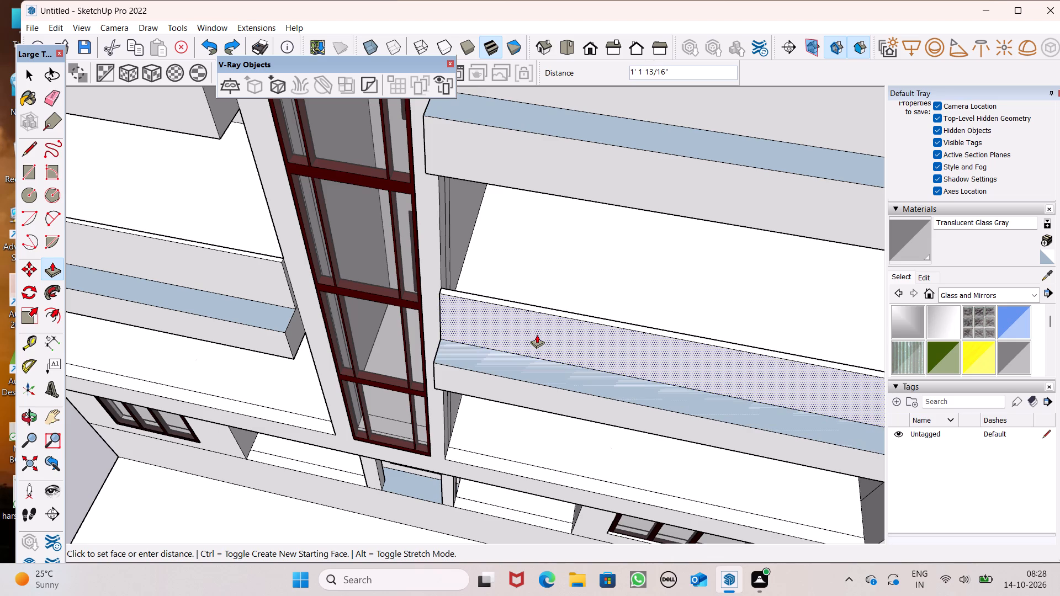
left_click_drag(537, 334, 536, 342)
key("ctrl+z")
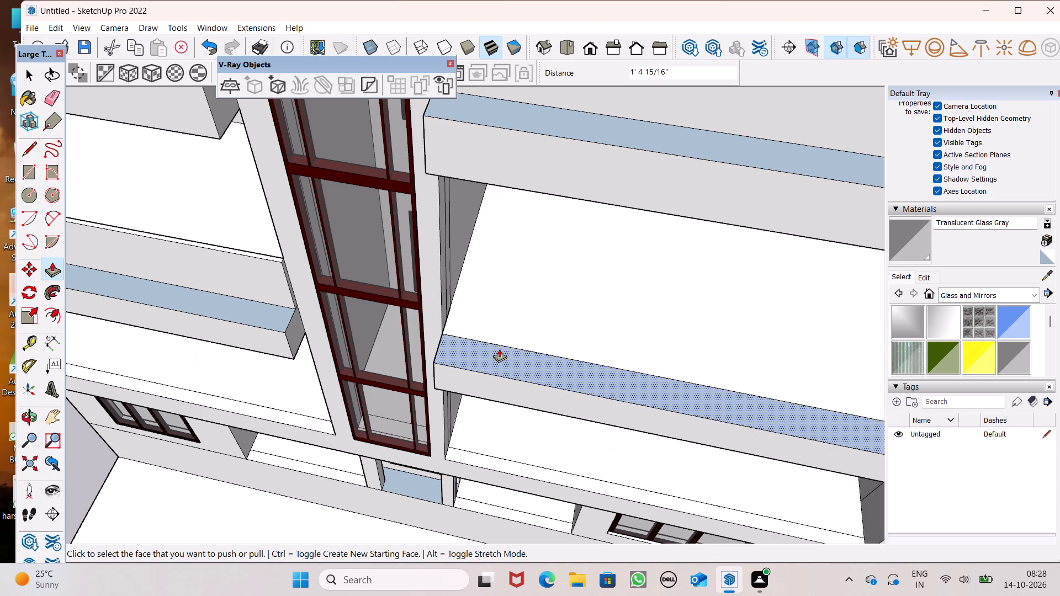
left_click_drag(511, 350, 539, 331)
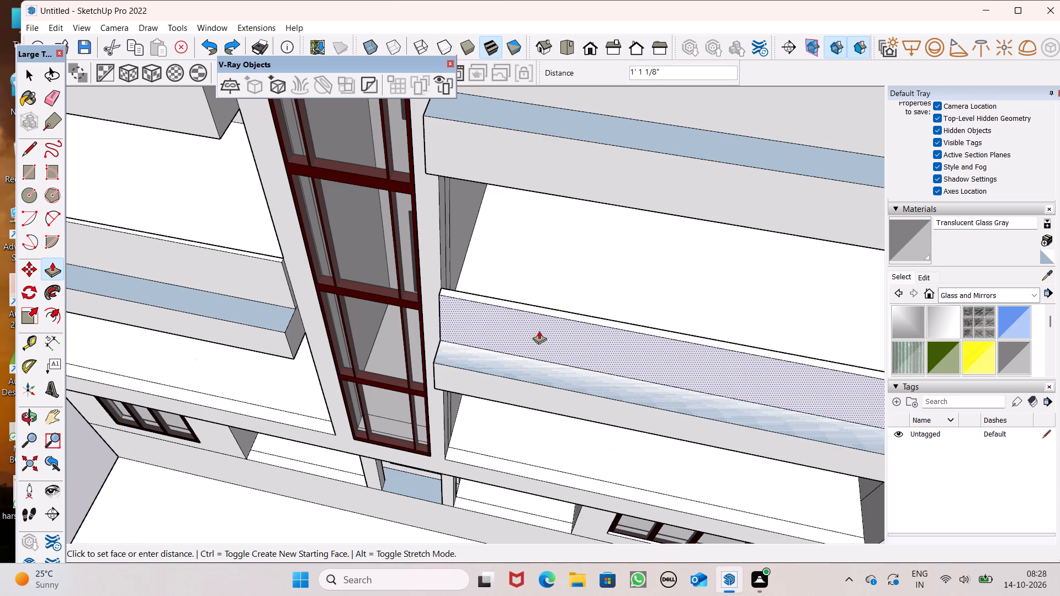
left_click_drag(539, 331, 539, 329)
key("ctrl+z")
Pull the inner face of the right balcony parapet toward the building about 1 13/16" to thicken the wall.
scroll(379, 345, "down", 8)
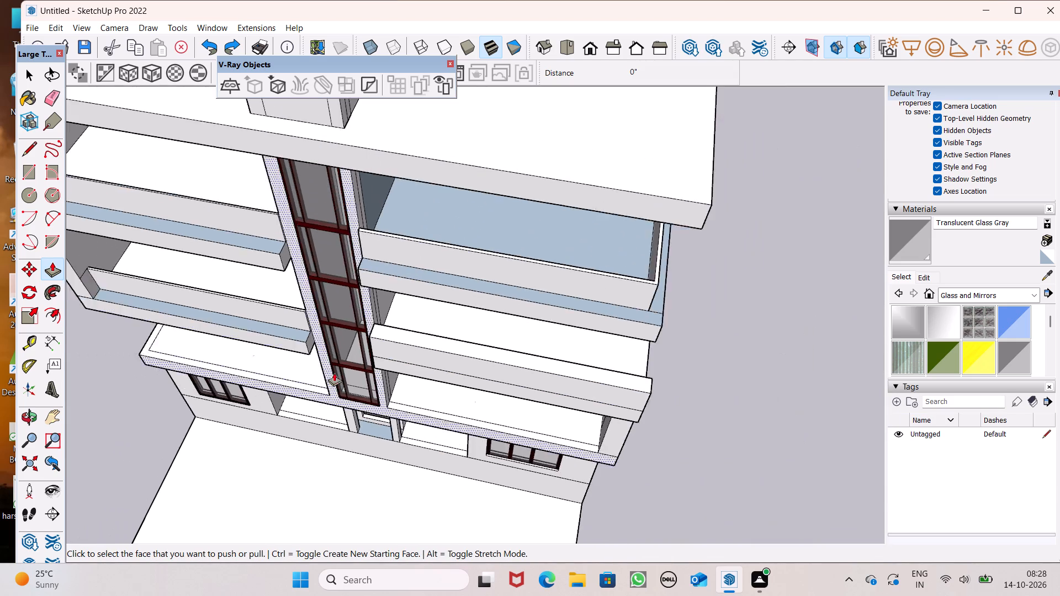
middle_click_drag(345, 389, 451, 413)
scroll(401, 425, "up", 1)
scroll(636, 374, "down", 1)
scroll(634, 372, "up", 3)
scroll(634, 372, "down", 1)
scroll(633, 371, "up", 3)
middle_click_drag(746, 335, 291, 337)
scroll(491, 408, "up", 1)
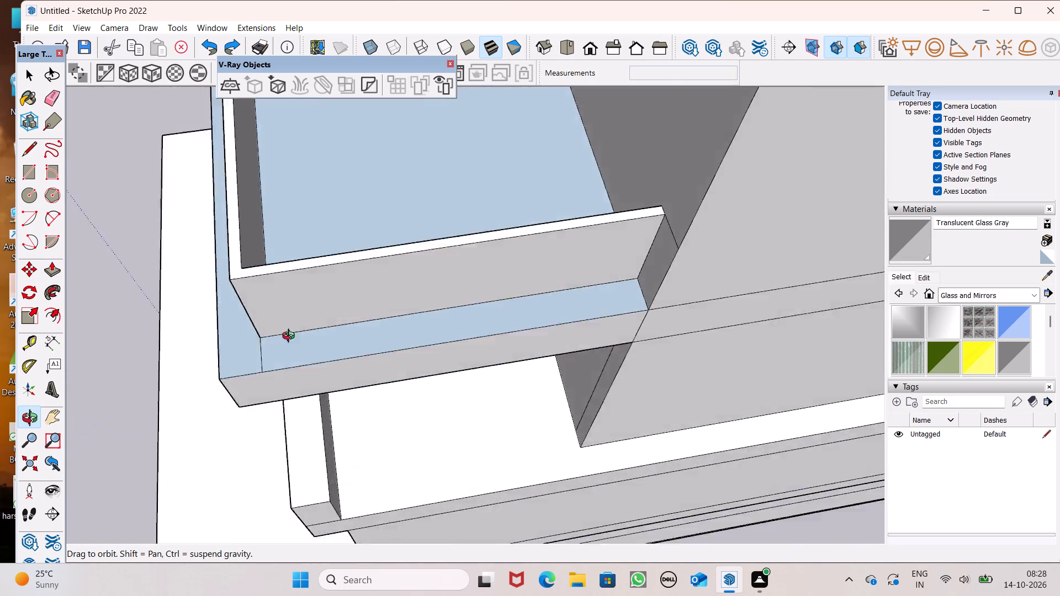
middle_click_drag(291, 337, 258, 248)
scroll(301, 255, "up", 1)
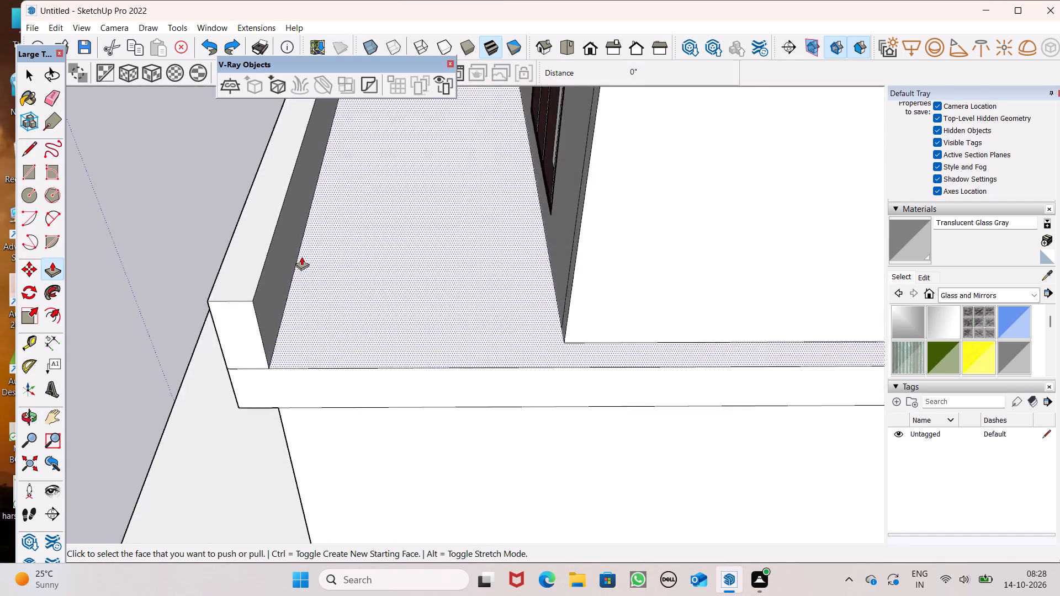
scroll(301, 257, "up", 3)
left_click_drag(270, 295, 276, 300)
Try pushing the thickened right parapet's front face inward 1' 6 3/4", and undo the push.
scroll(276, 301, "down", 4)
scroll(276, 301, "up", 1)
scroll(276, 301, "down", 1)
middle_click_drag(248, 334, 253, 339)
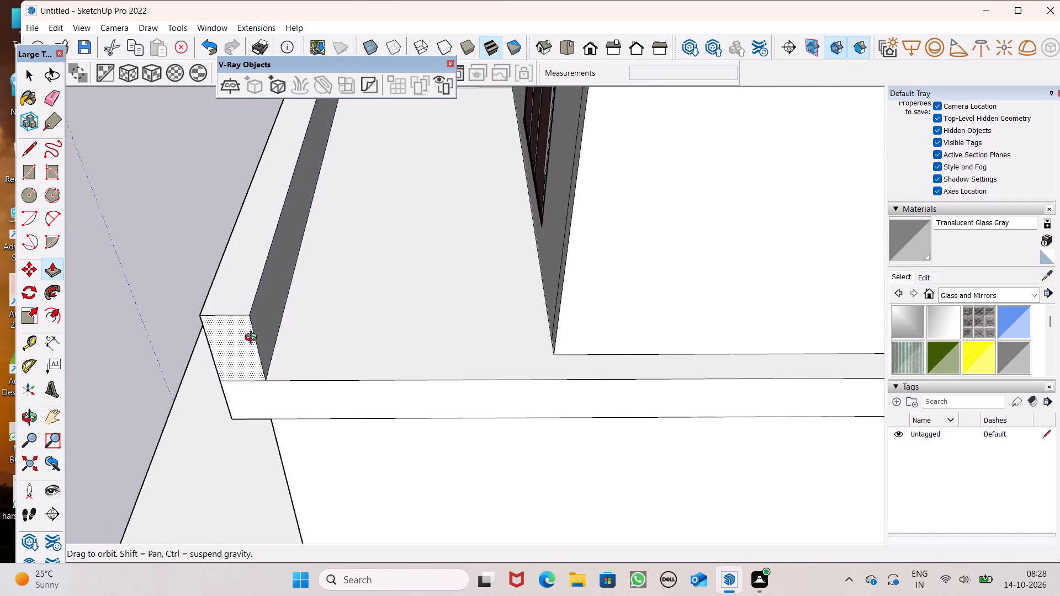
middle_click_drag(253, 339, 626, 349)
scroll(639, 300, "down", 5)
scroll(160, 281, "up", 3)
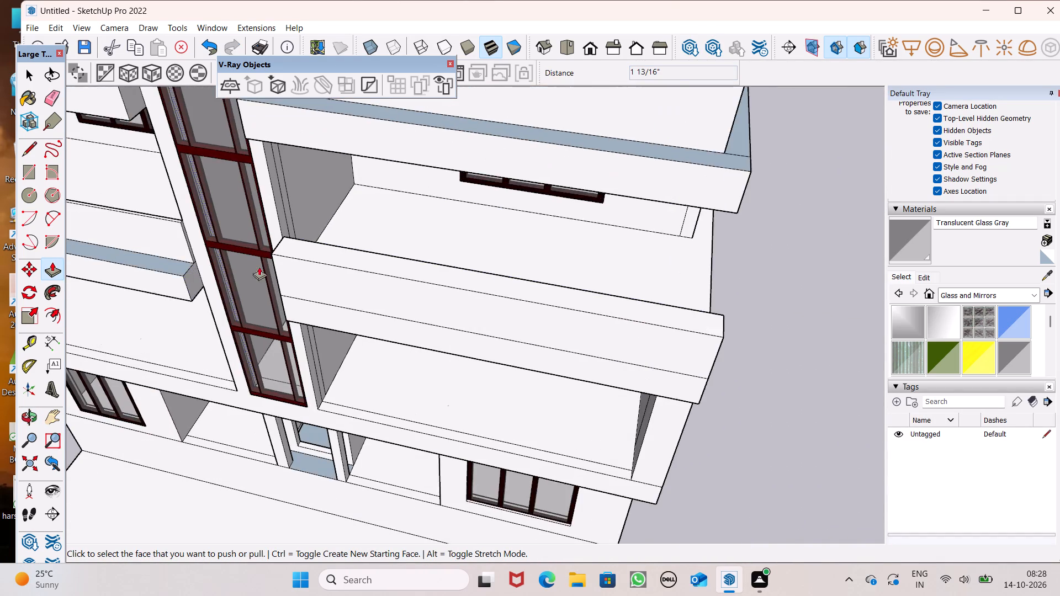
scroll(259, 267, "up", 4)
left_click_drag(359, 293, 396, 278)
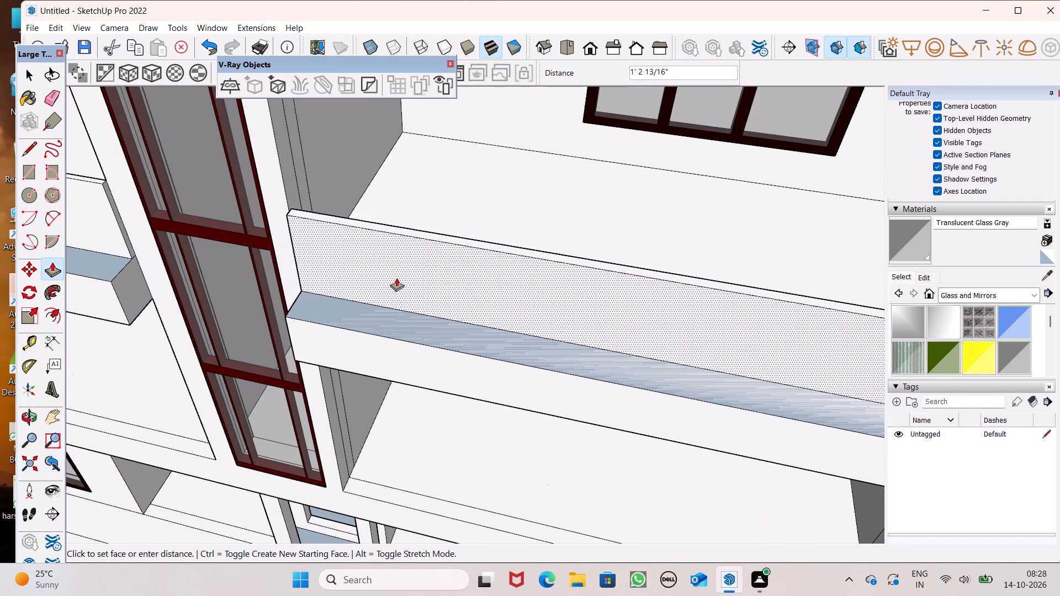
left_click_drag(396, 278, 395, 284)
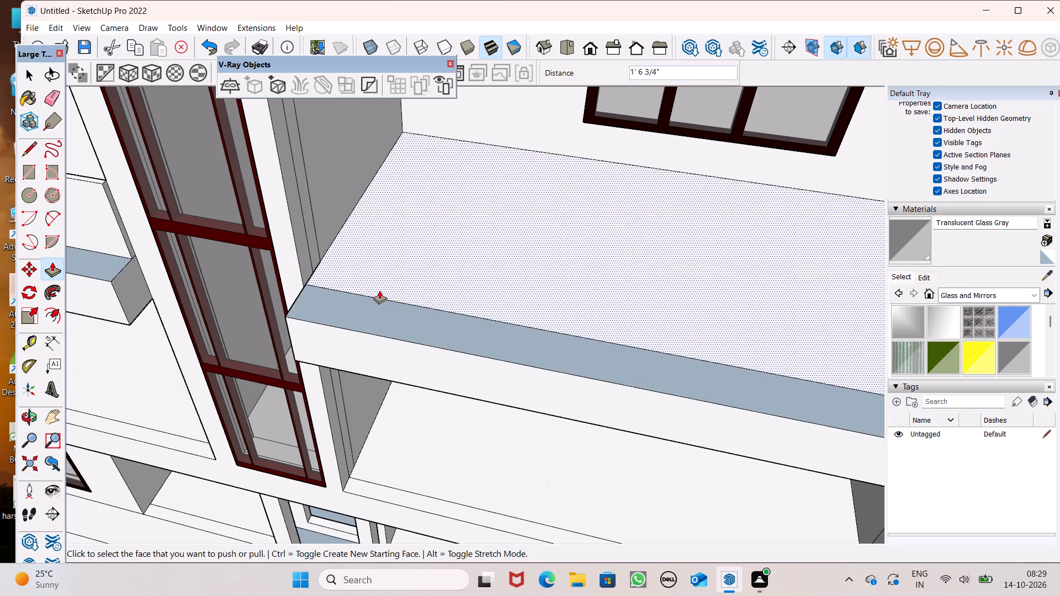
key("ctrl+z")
Push the front face of the right balcony parapet inward about 1' 1 1/4".
left_click_drag(357, 306, 385, 290)
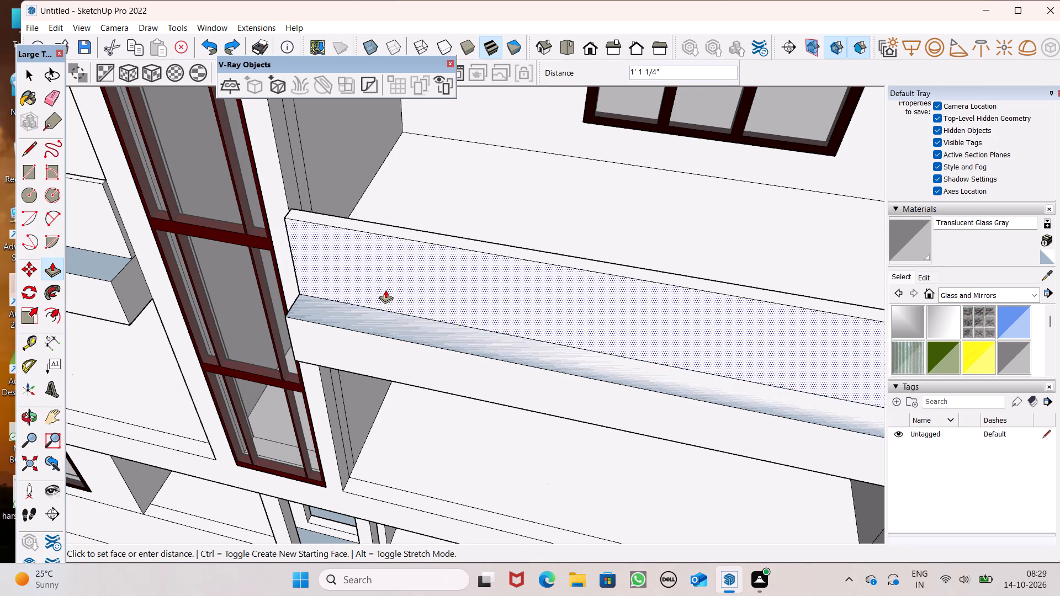
left_click_drag(385, 290, 388, 290)
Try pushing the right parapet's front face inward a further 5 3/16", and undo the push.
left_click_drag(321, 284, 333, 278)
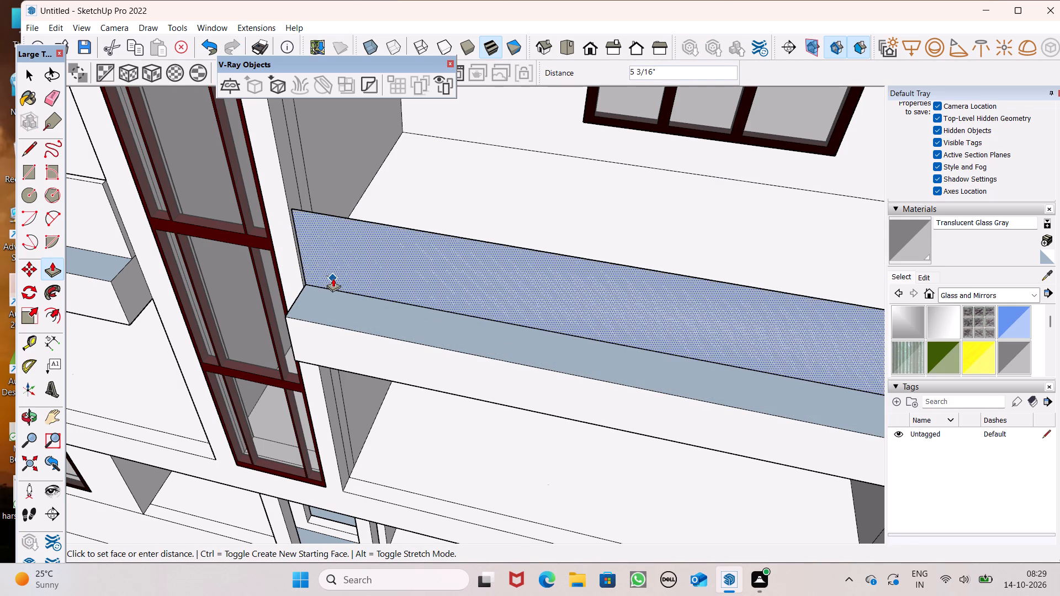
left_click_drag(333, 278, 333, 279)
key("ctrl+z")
Push the front face of the right balcony parapet inward about another 3 1/2".
left_click_drag(324, 278, 332, 269)
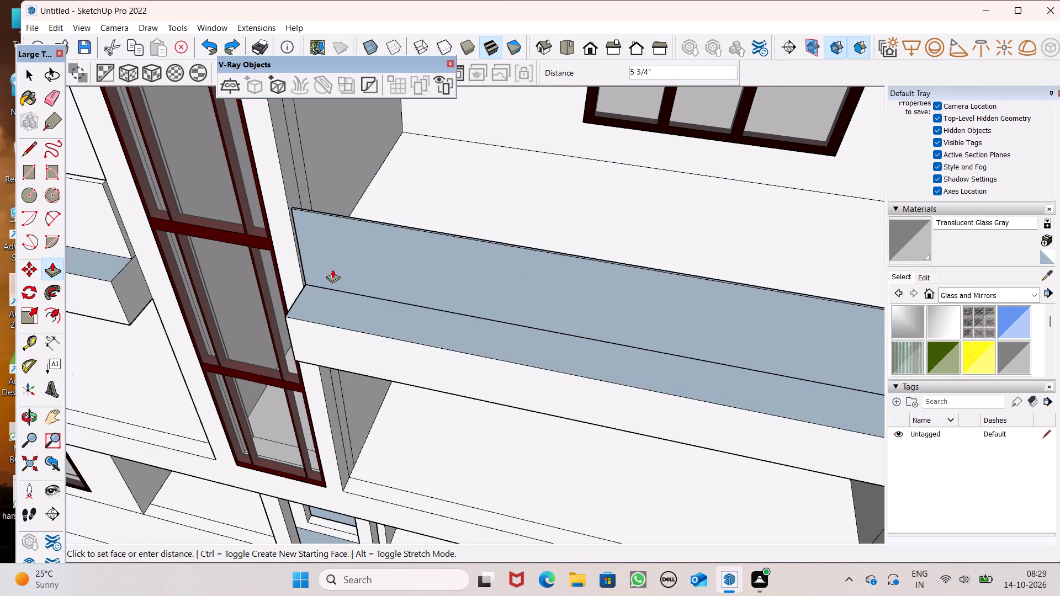
left_click_drag(332, 269, 331, 274)
scroll(239, 308, "down", 9)
key("space")
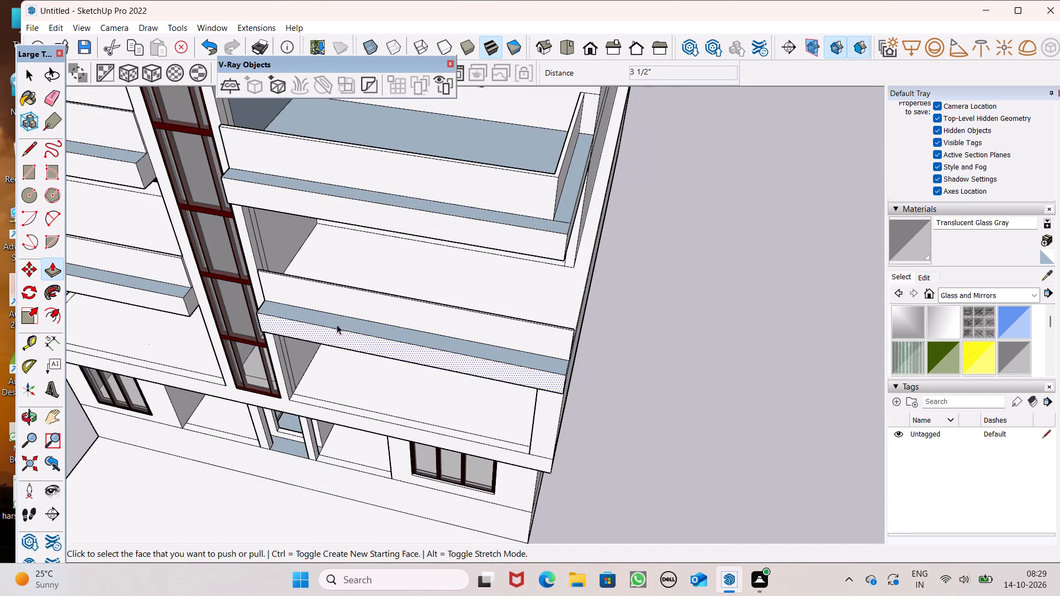
Extrude the edge strip along the front and outer side of the lowest left balcony slab upward 3'.
scroll(368, 306, "down", 3)
middle_click_drag(361, 331, 452, 324)
scroll(507, 289, "down", 5)
scroll(279, 395, "up", 4)
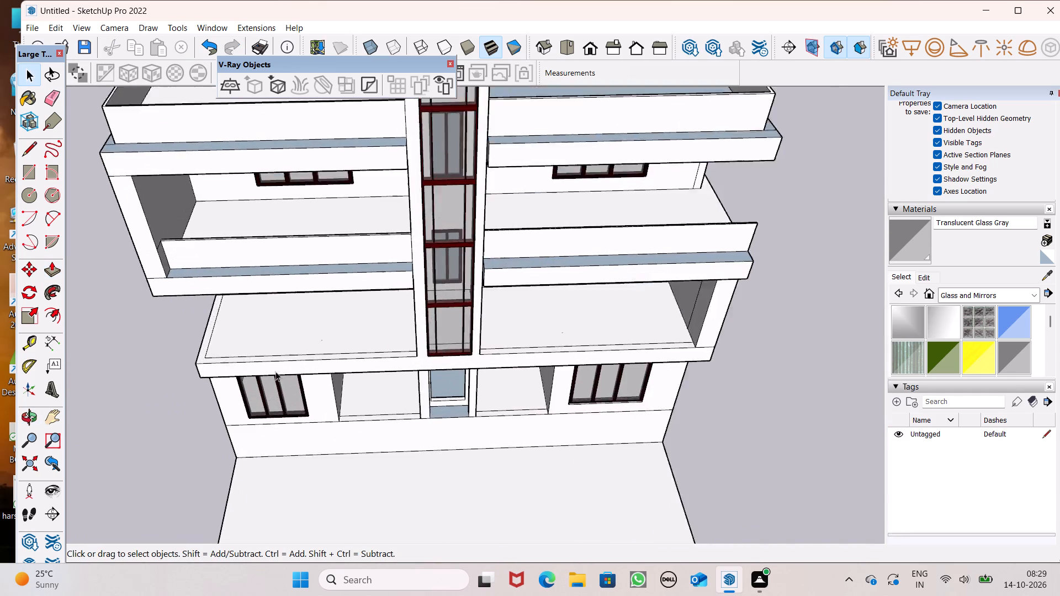
scroll(275, 371, "up", 3)
scroll(194, 312, "up", 5)
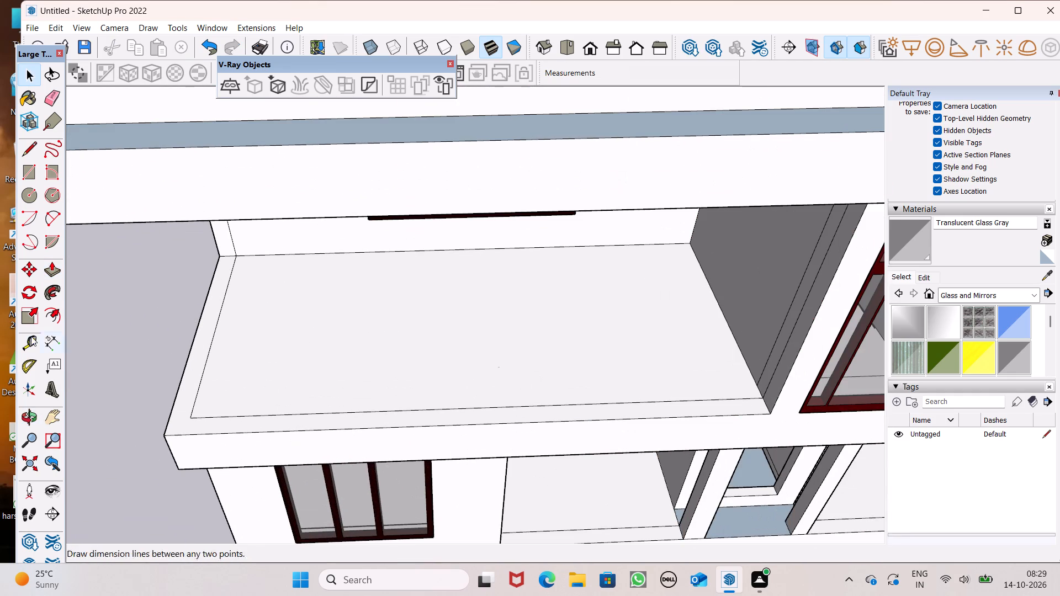
left_click(58, 270)
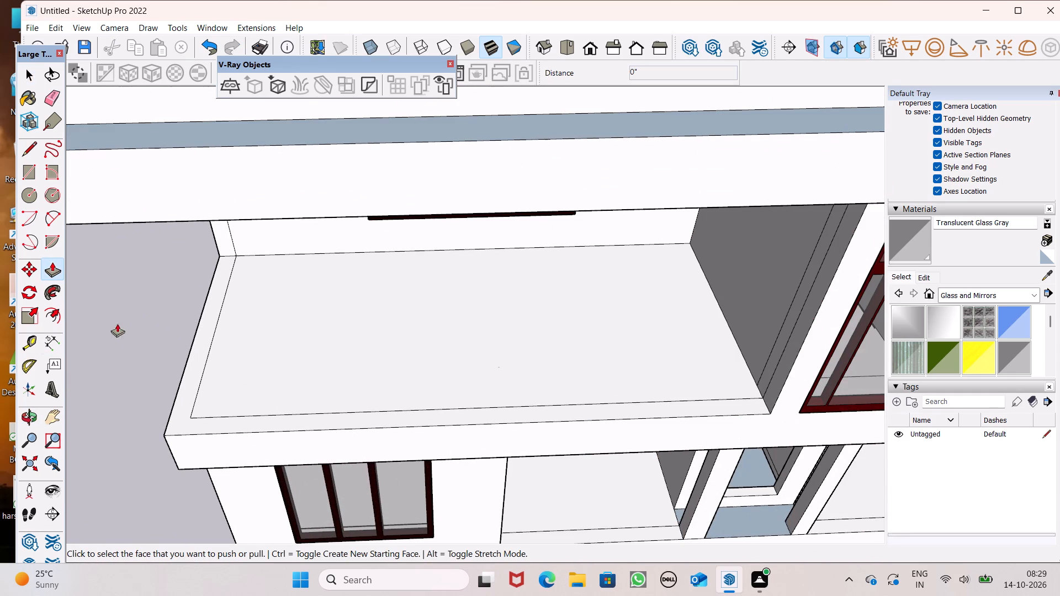
left_click_drag(181, 414, 182, 391)
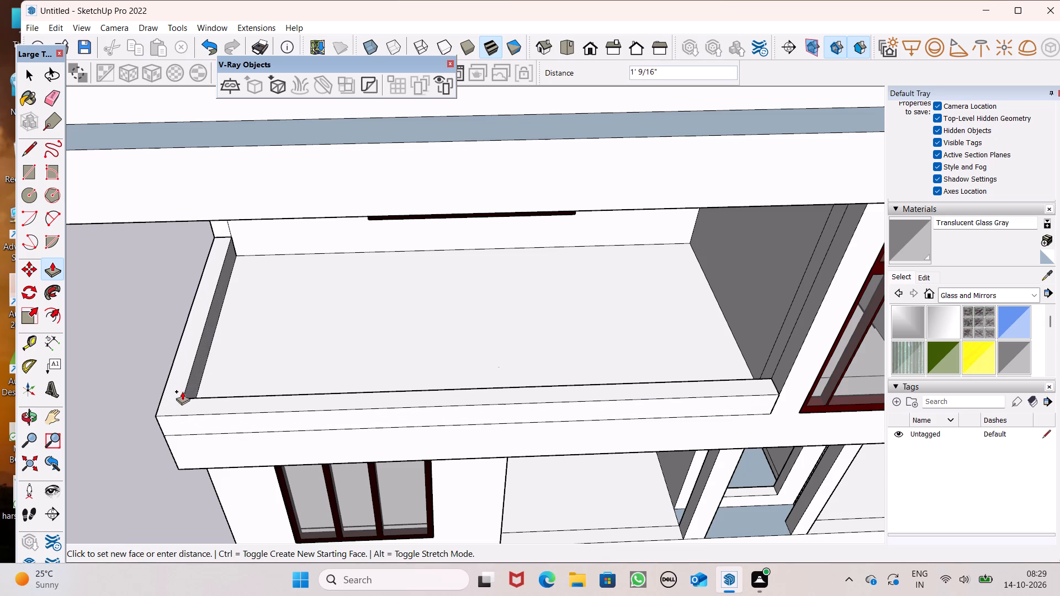
left_click_drag(182, 391, 186, 389)
key("3")
key("apostrophe")
key("Return")
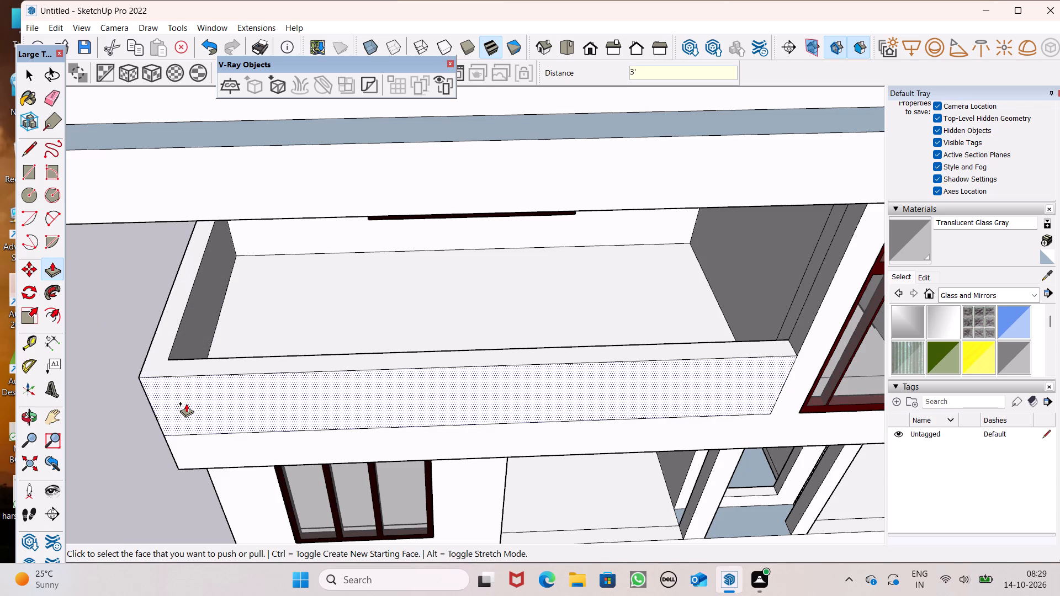
Push the front face of the lowest left balcony parapet inward about 7 11/16".
left_click_drag(193, 406, 193, 392)
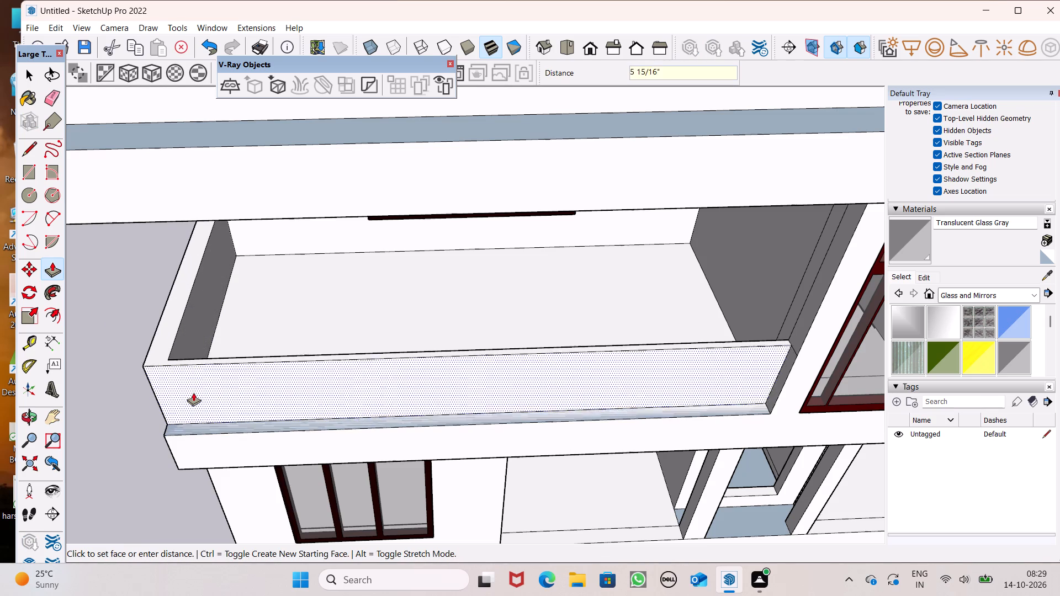
left_click_drag(193, 392, 195, 391)
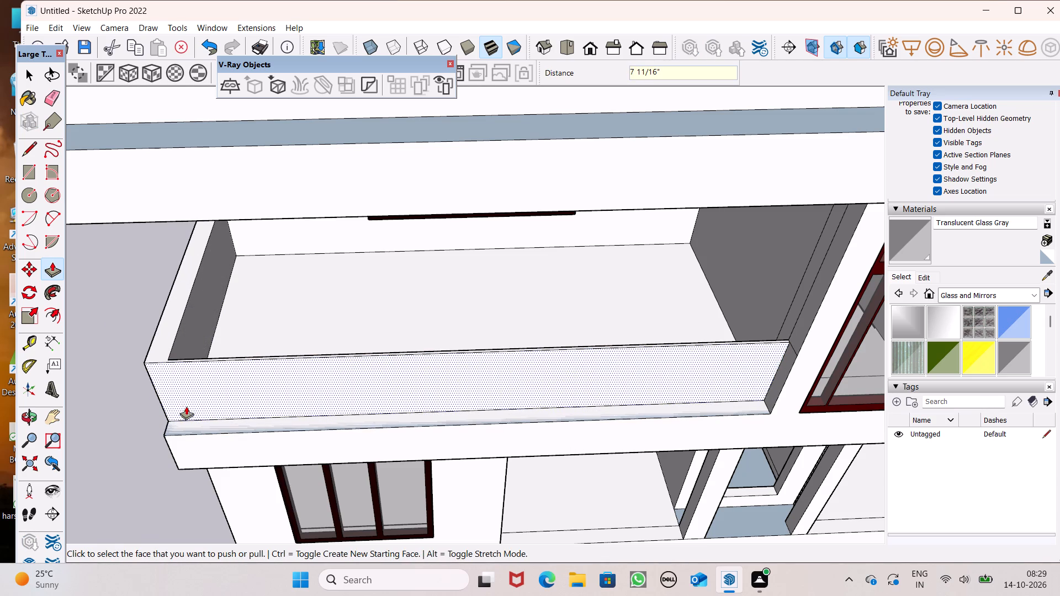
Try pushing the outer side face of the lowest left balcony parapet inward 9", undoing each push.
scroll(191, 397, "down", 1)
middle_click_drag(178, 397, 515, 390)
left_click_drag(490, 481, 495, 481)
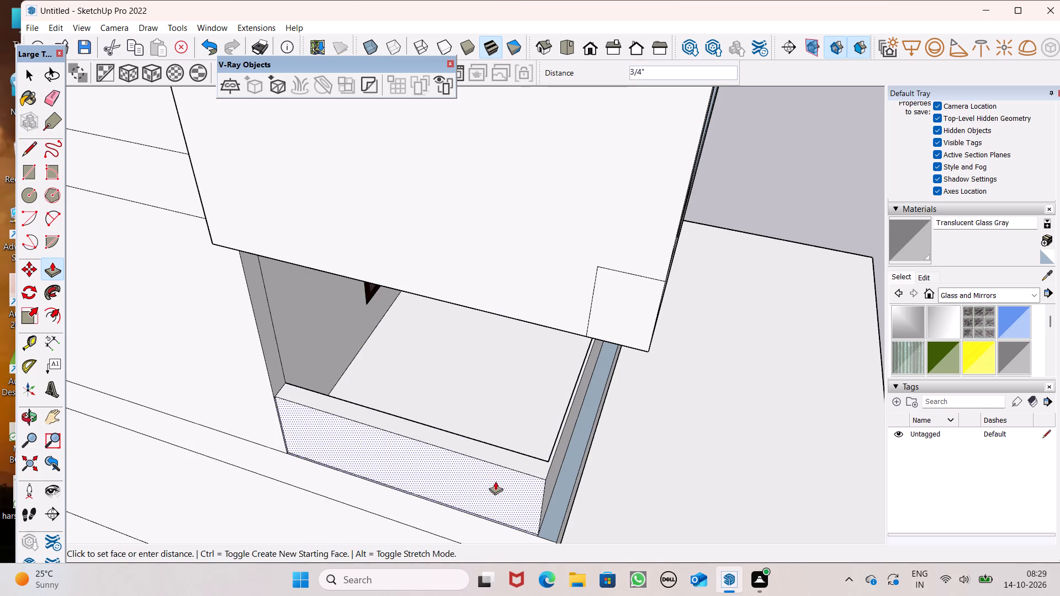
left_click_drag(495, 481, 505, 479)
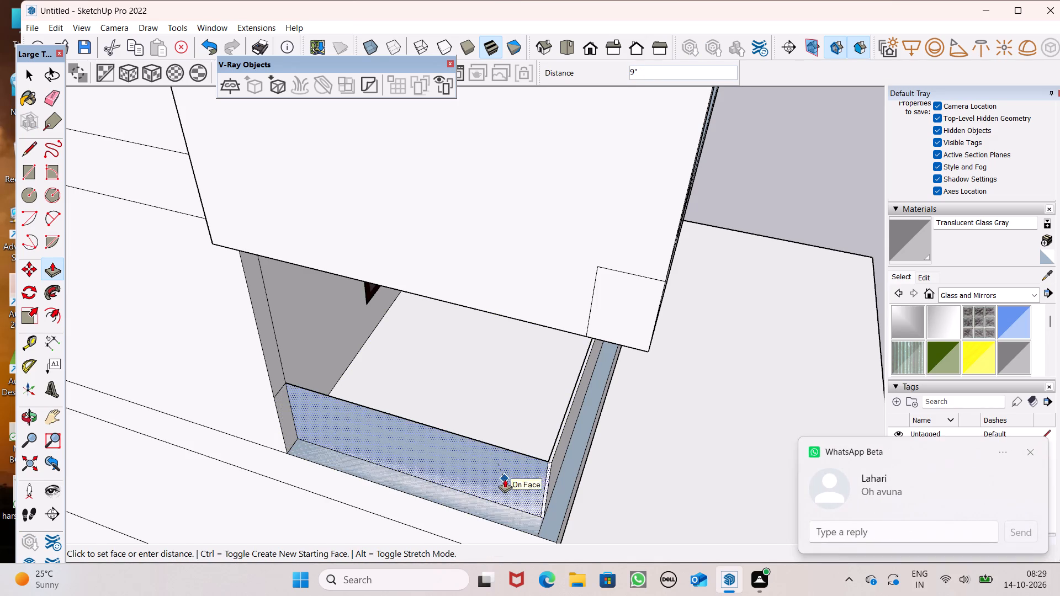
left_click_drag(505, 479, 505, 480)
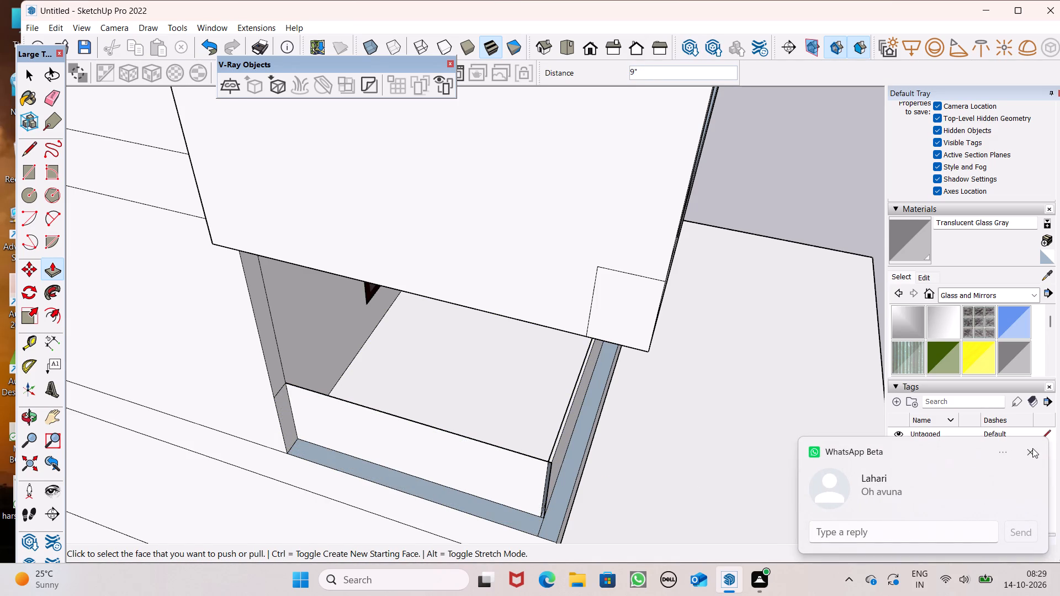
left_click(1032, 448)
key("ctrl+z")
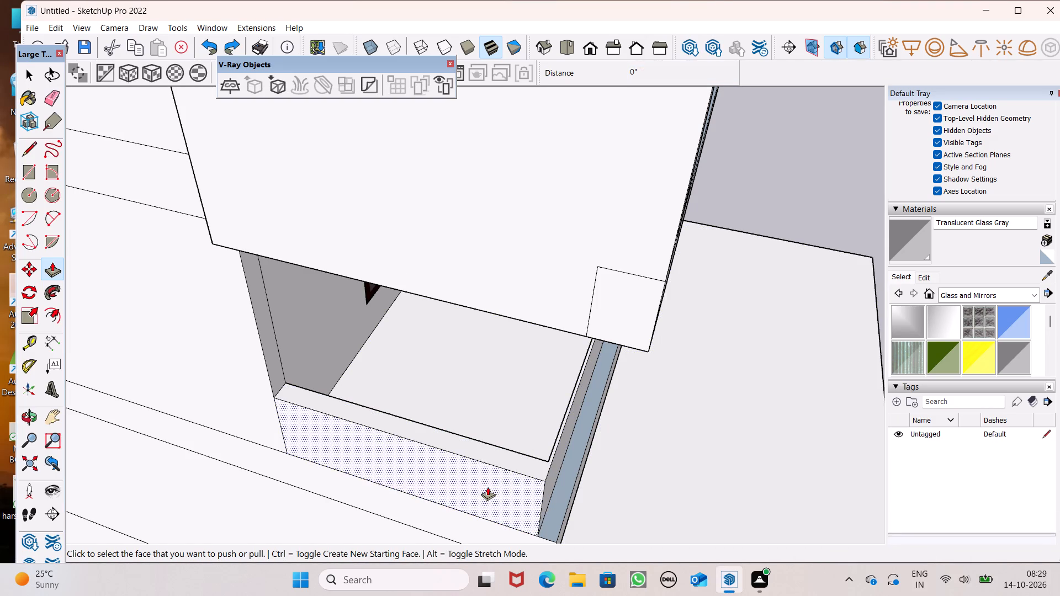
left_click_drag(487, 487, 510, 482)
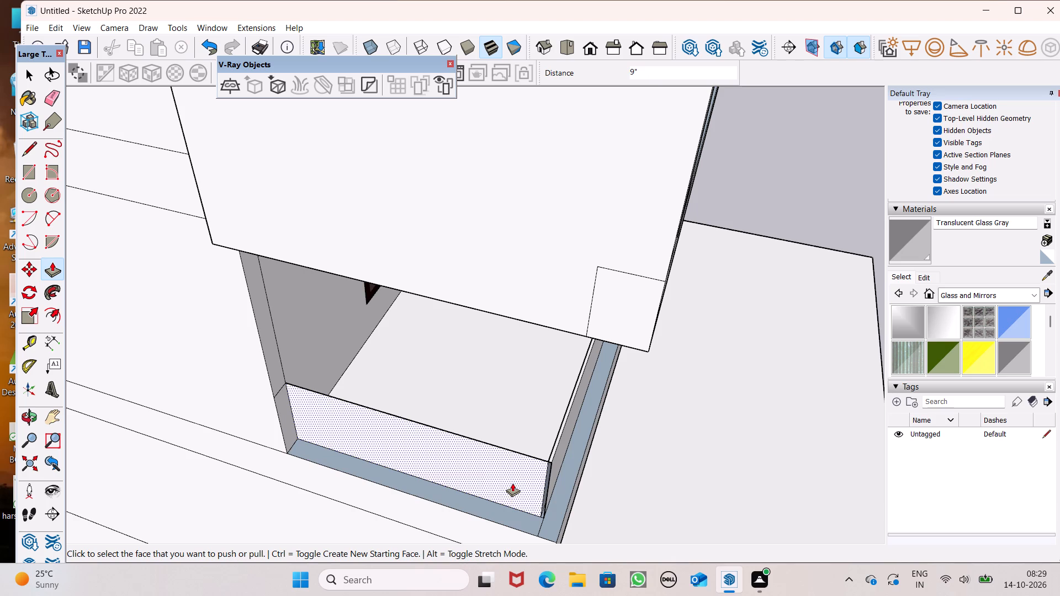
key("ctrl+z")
Push the outer side face of the lowest left balcony parapet inward about 4 1/2".
left_click_drag(503, 487, 516, 480)
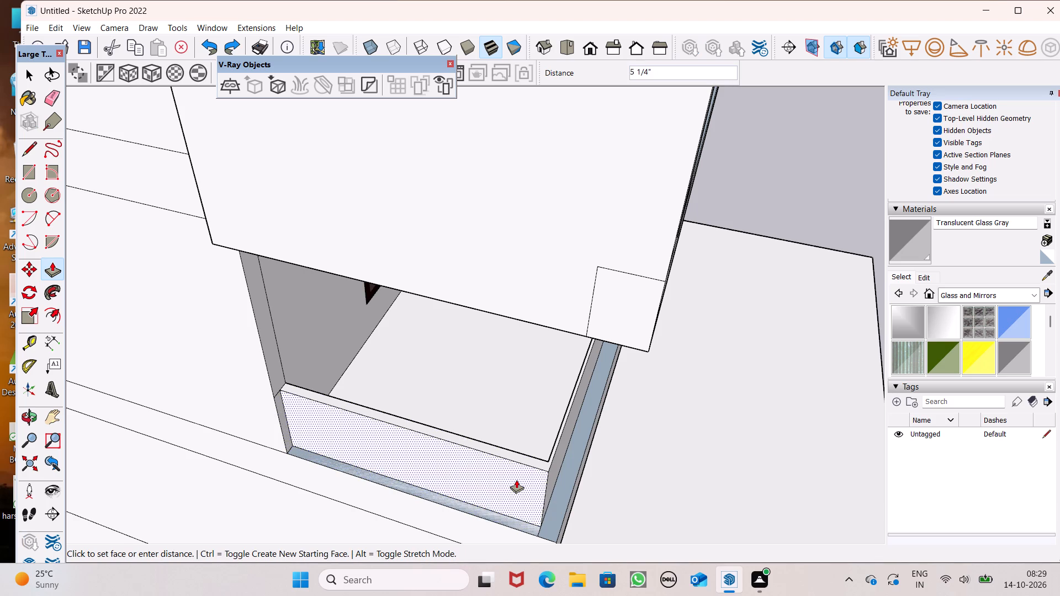
left_click_drag(516, 480, 511, 480)
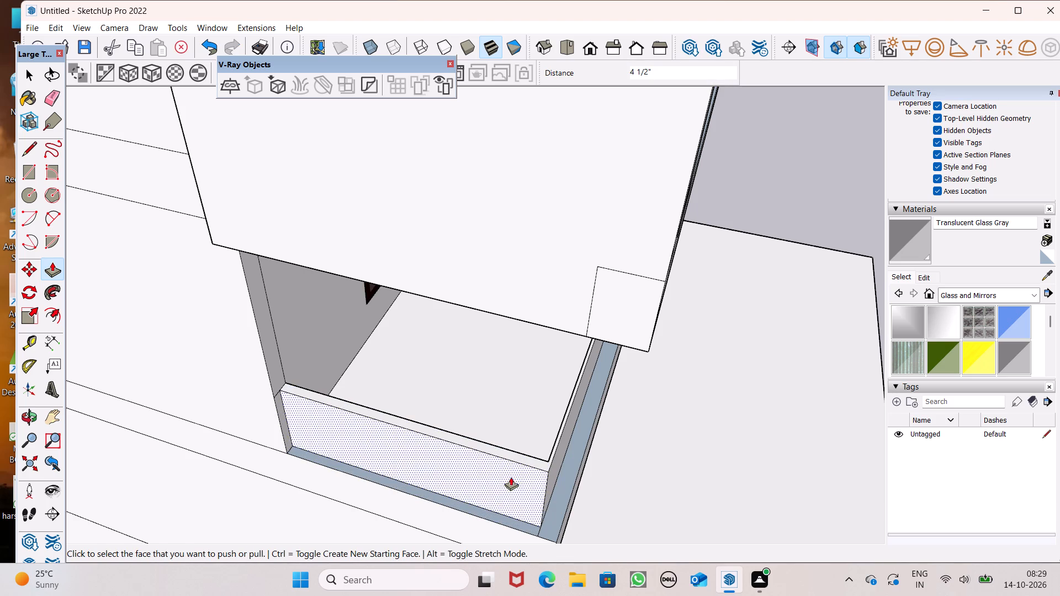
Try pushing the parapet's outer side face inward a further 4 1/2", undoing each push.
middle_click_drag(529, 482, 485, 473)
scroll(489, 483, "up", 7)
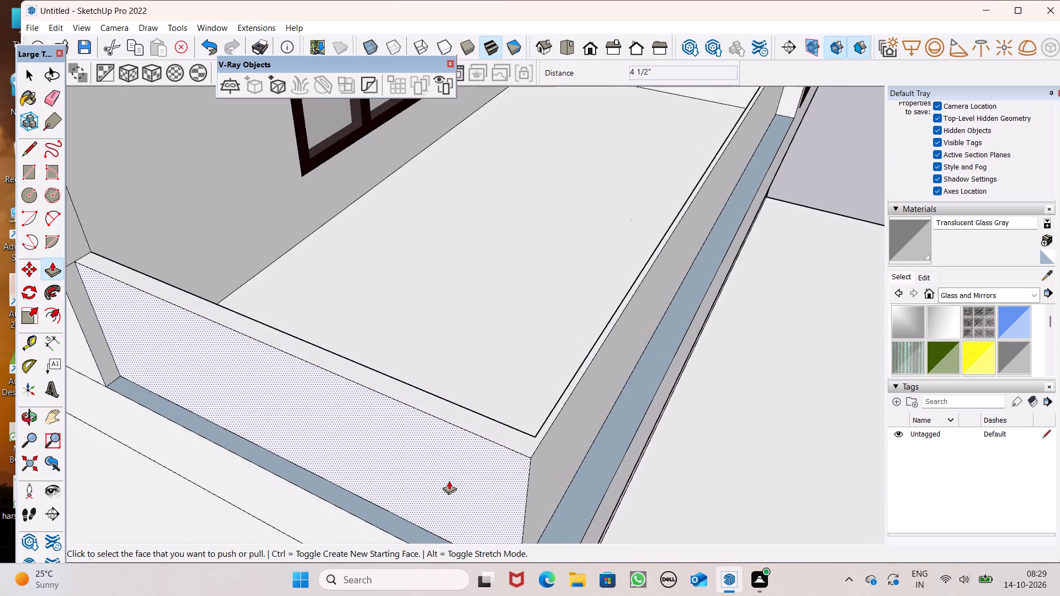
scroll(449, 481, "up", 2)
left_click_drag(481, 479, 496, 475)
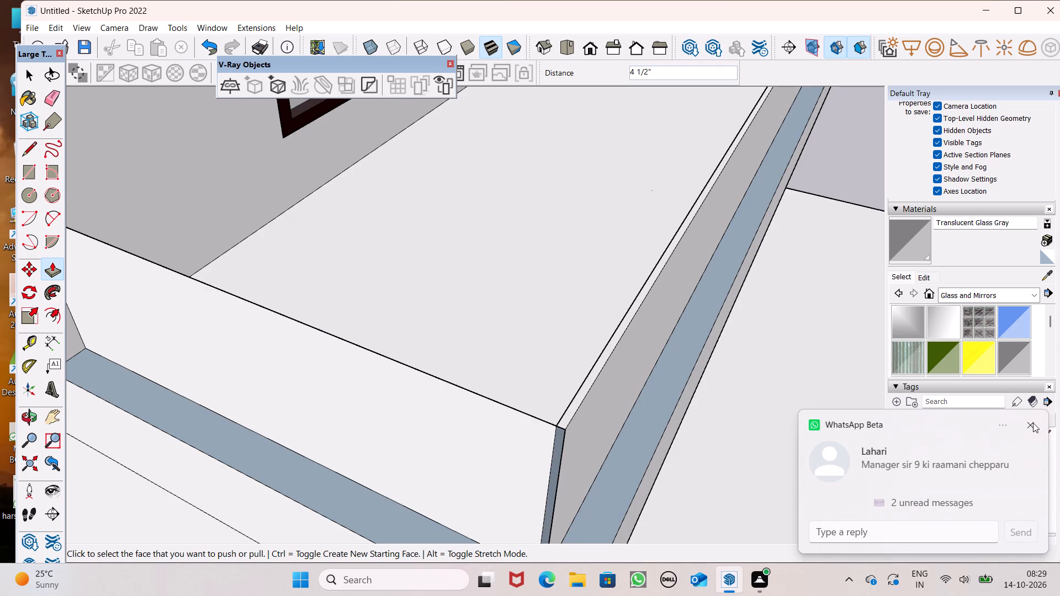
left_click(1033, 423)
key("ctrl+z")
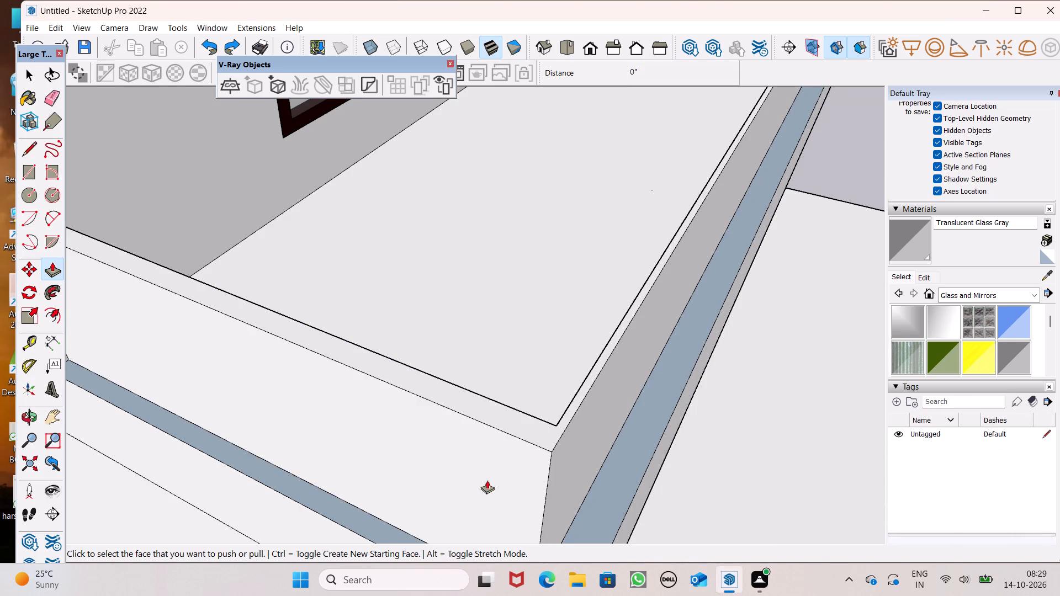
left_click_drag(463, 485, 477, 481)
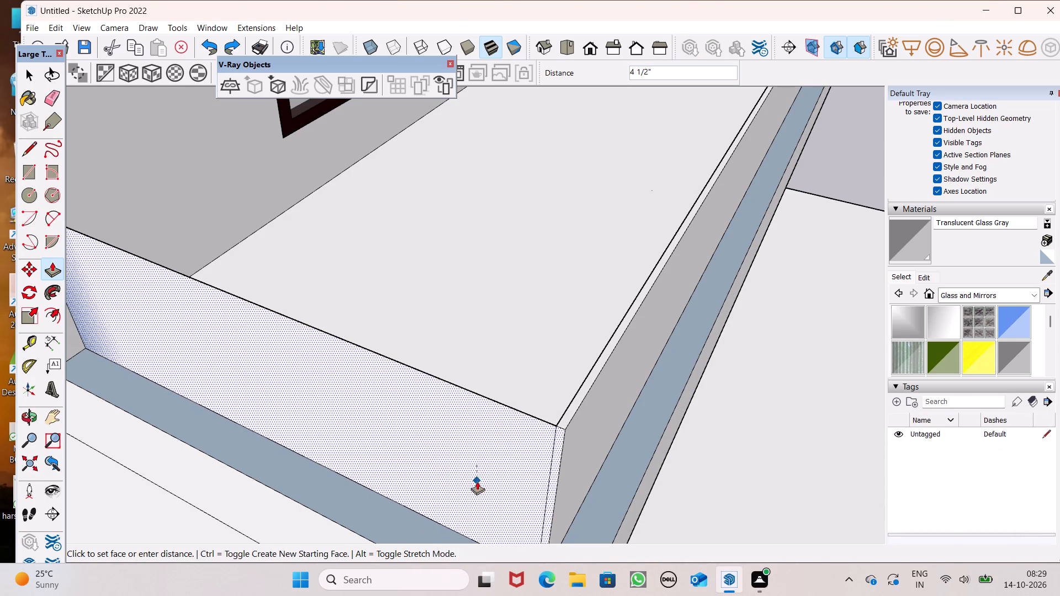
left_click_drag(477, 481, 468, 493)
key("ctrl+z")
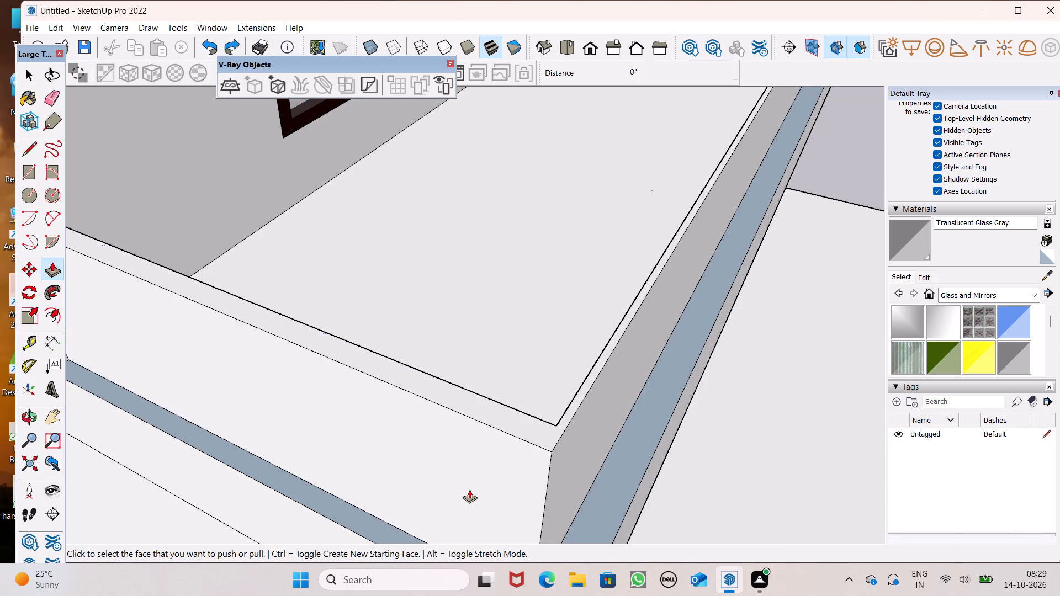
Push the outer side face of the lowest left balcony parapet inward about another 2 7/8".
left_click_drag(467, 484, 476, 471)
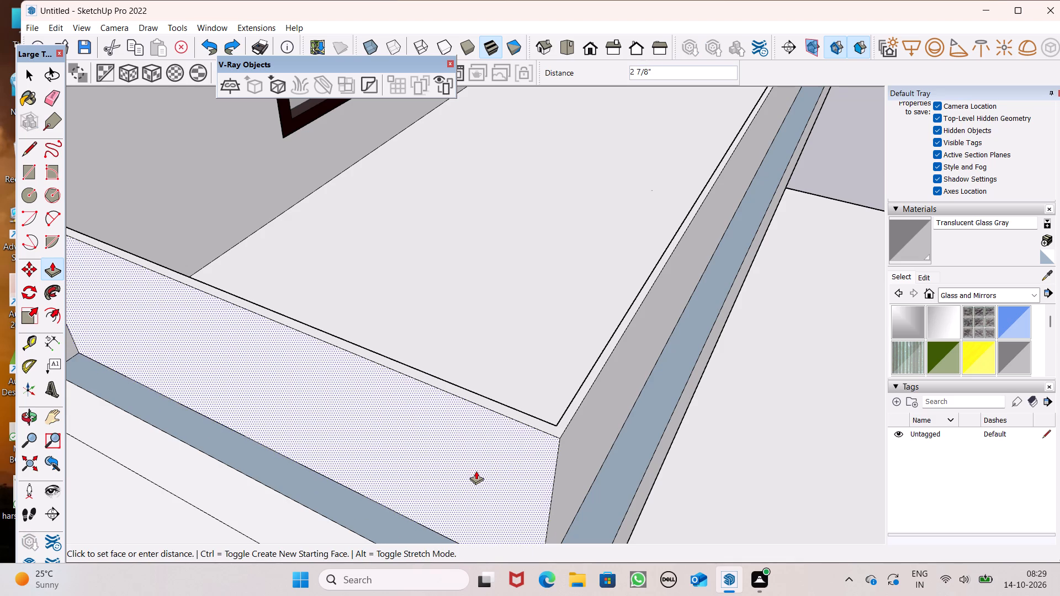
left_click_drag(476, 471, 477, 471)
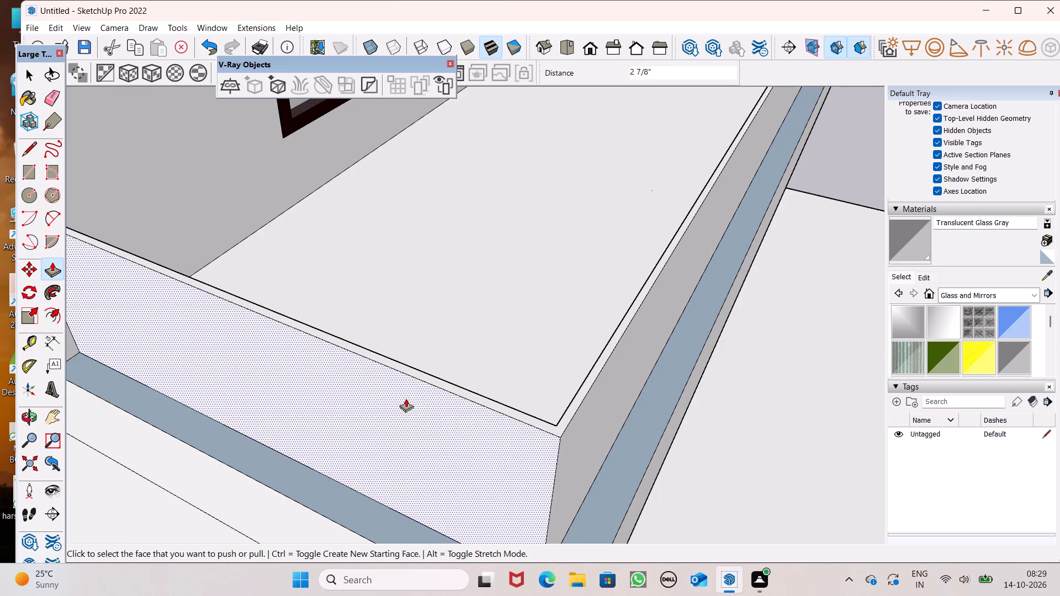
Extrude the edge strip along the front of the lowest right balcony slab upward 3'.
scroll(299, 385, "down", 4)
scroll(386, 418, "up", 1)
middle_click_drag(386, 418, 327, 434)
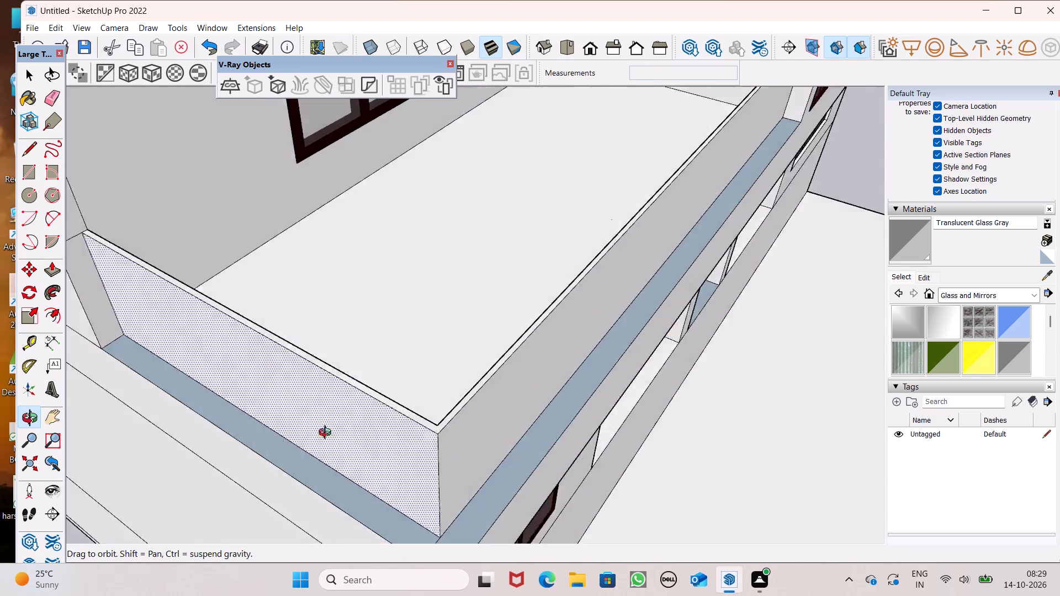
middle_click_drag(327, 434, 224, 447)
scroll(225, 393, "down", 4)
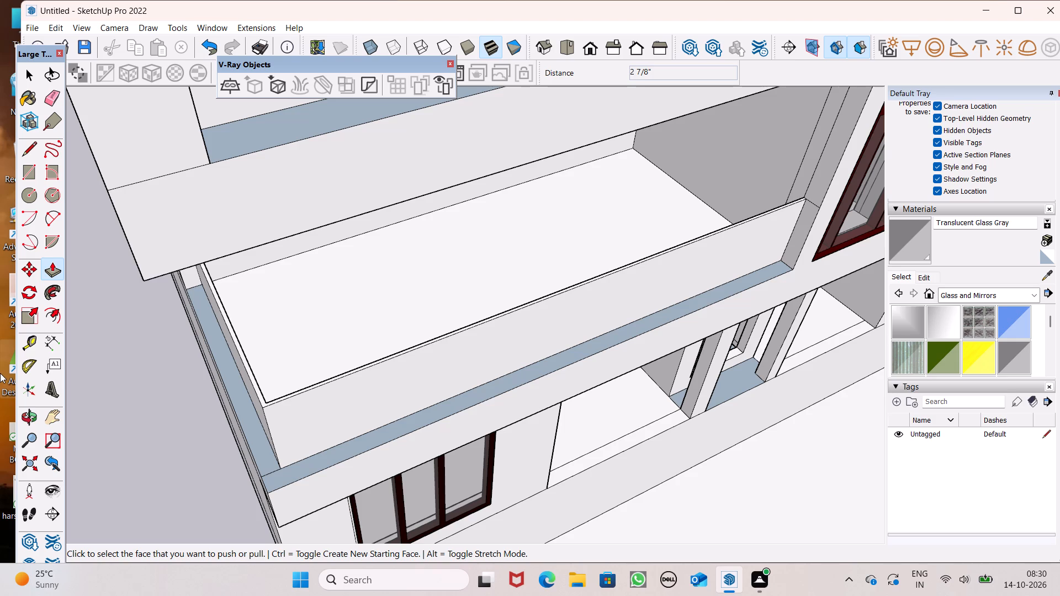
scroll(0, 362, "down", 5)
scroll(217, 211, "down", 7)
scroll(232, 300, "down", 4)
middle_click_drag(440, 320, 237, 349)
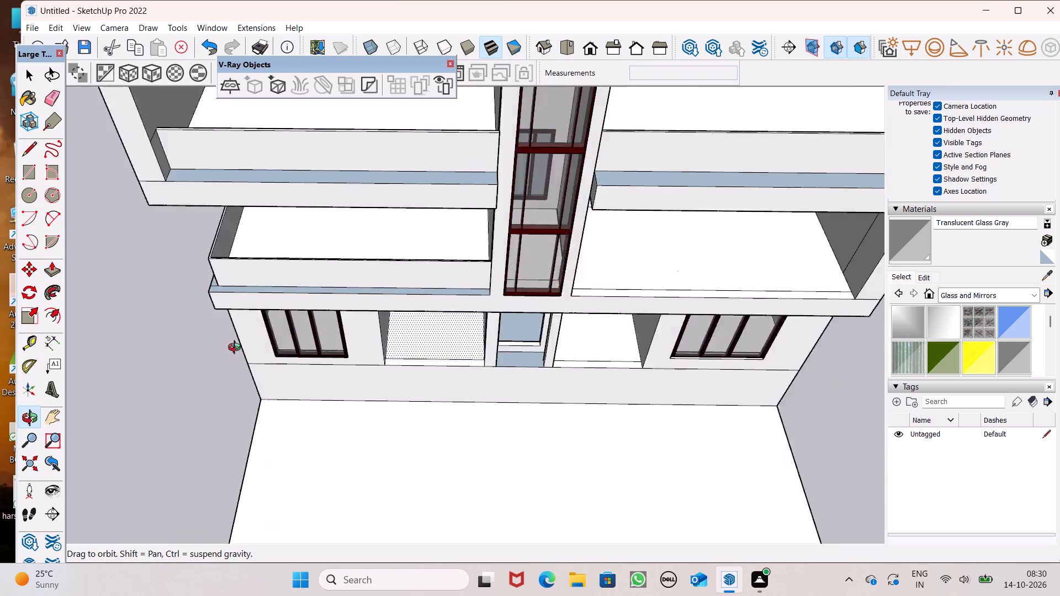
middle_click_drag(237, 349, 211, 329)
scroll(432, 338, "down", 3)
scroll(685, 334, "up", 8)
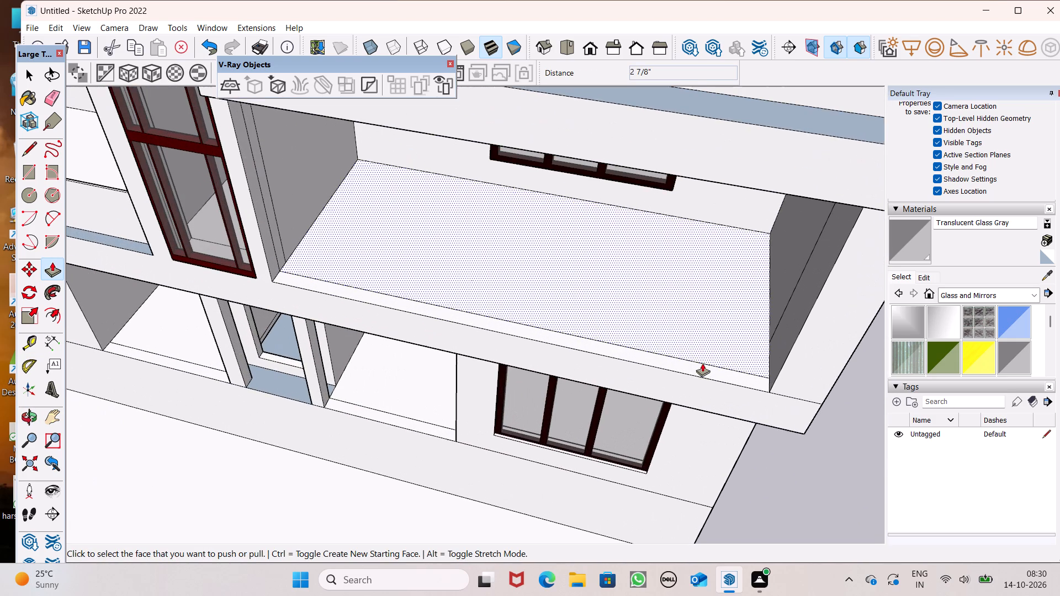
scroll(702, 363, "up", 2)
left_click_drag(690, 369, 693, 331)
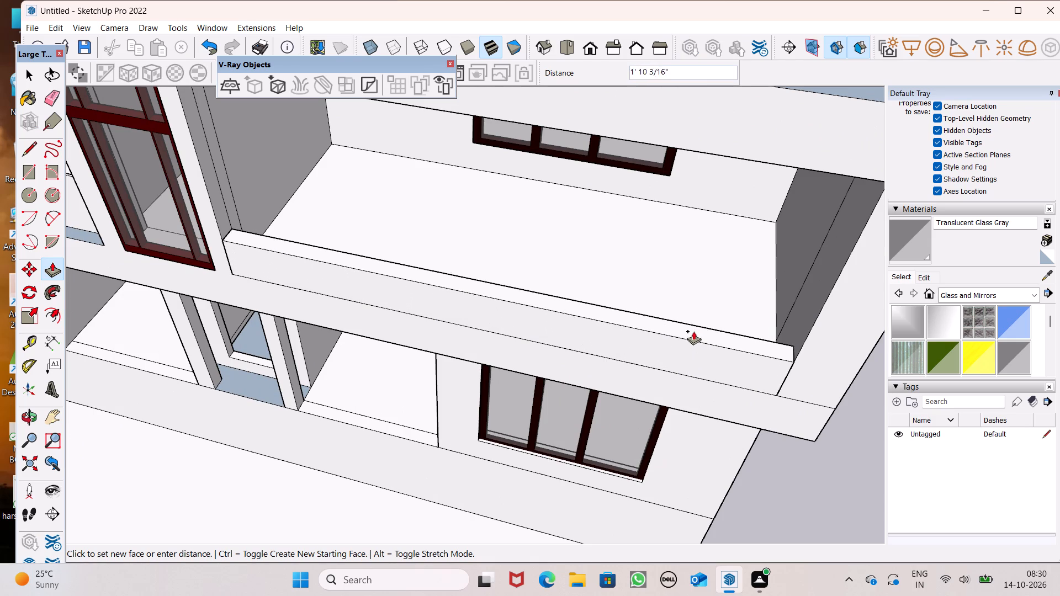
left_click_drag(693, 331, 696, 329)
key("3")
key("apostrophe")
key("Return")
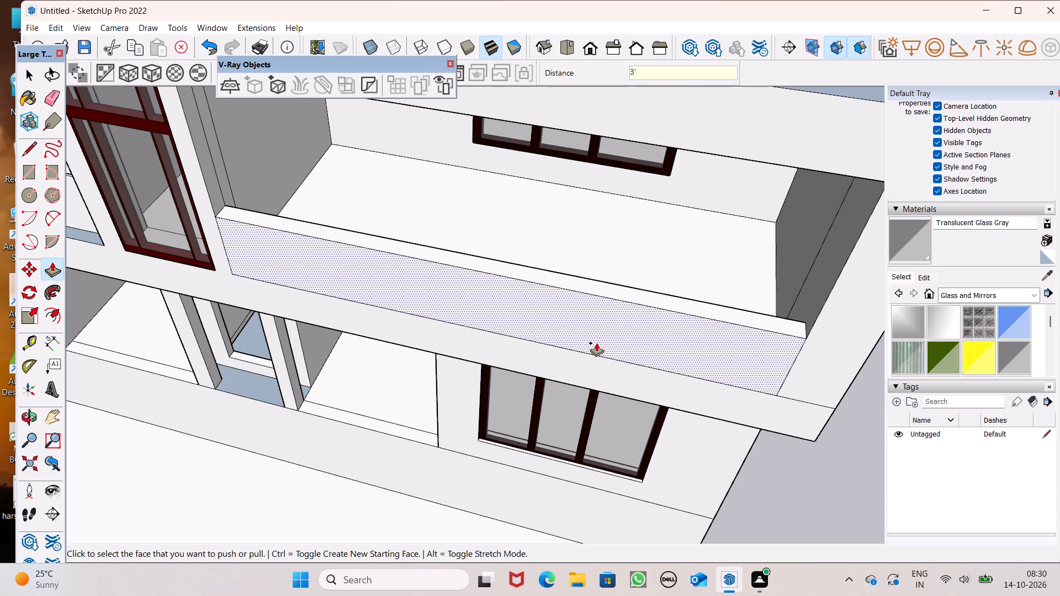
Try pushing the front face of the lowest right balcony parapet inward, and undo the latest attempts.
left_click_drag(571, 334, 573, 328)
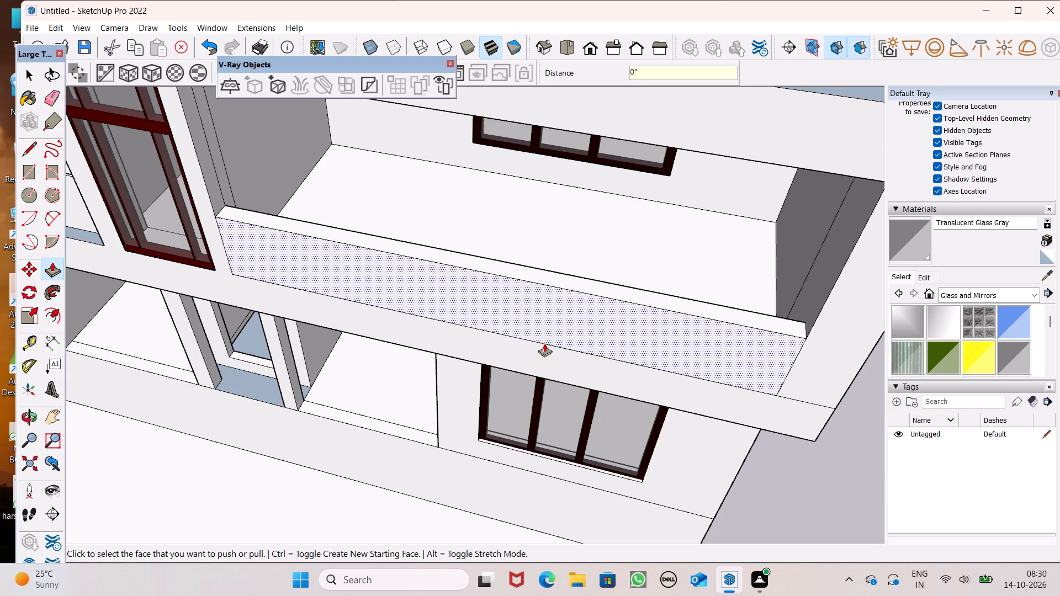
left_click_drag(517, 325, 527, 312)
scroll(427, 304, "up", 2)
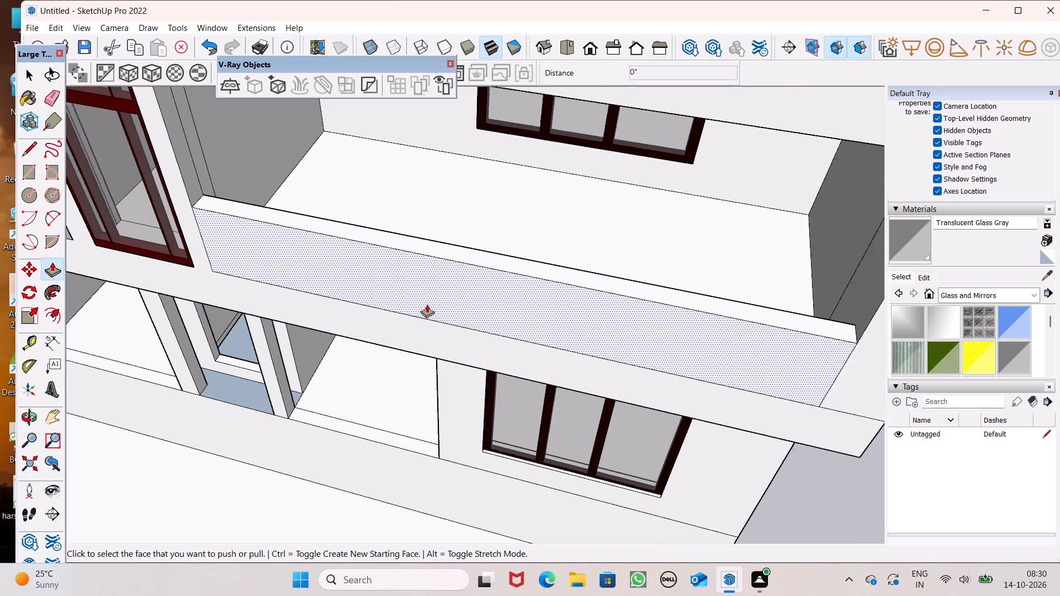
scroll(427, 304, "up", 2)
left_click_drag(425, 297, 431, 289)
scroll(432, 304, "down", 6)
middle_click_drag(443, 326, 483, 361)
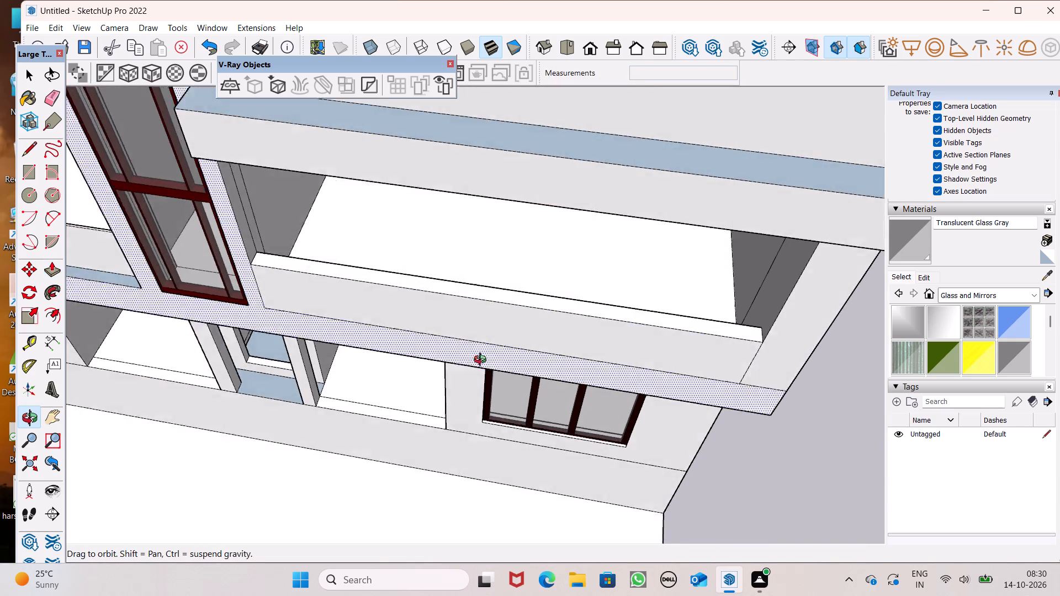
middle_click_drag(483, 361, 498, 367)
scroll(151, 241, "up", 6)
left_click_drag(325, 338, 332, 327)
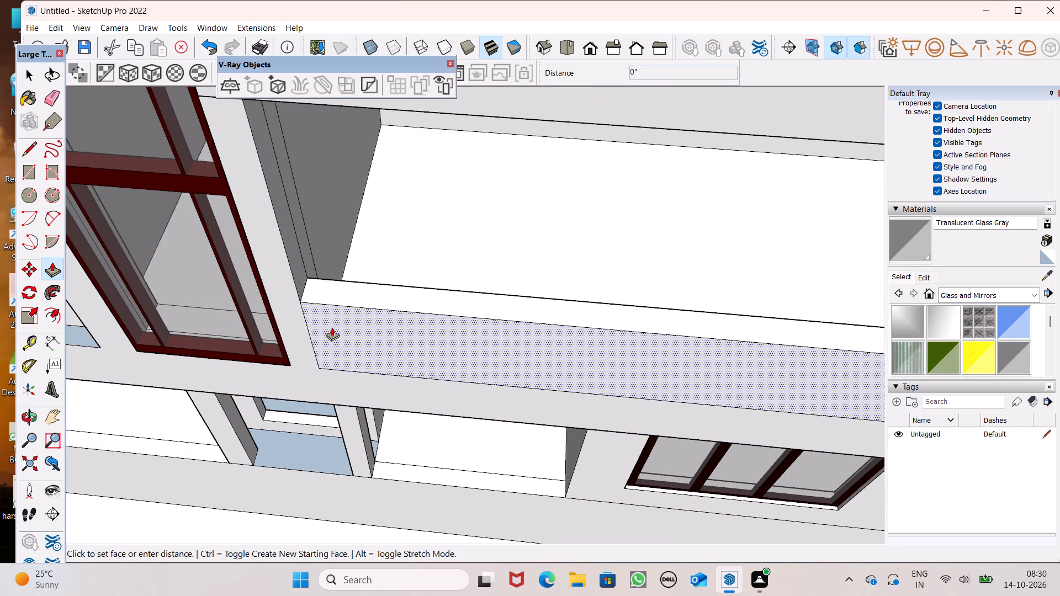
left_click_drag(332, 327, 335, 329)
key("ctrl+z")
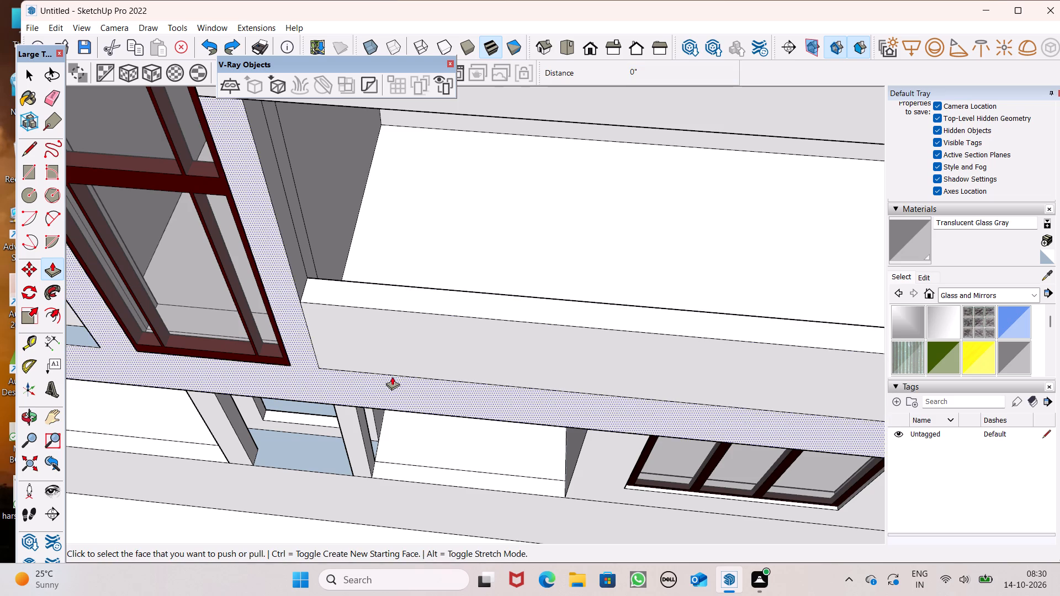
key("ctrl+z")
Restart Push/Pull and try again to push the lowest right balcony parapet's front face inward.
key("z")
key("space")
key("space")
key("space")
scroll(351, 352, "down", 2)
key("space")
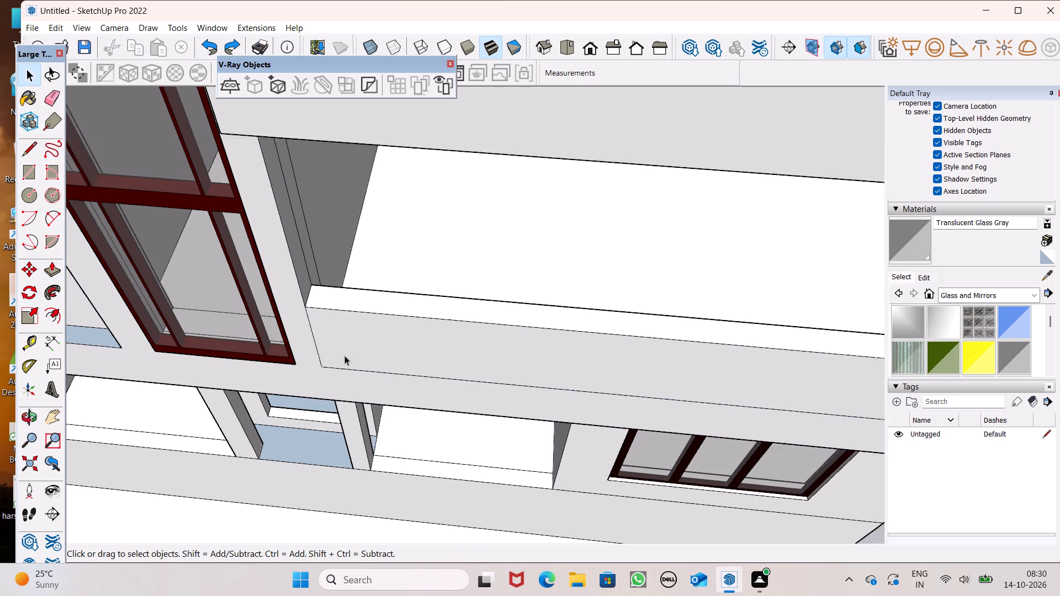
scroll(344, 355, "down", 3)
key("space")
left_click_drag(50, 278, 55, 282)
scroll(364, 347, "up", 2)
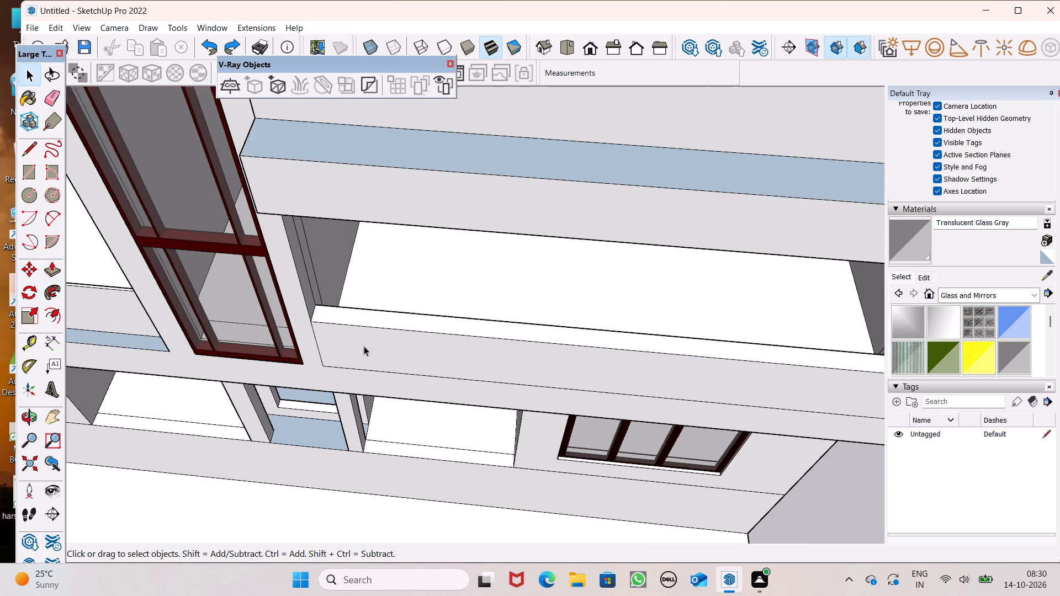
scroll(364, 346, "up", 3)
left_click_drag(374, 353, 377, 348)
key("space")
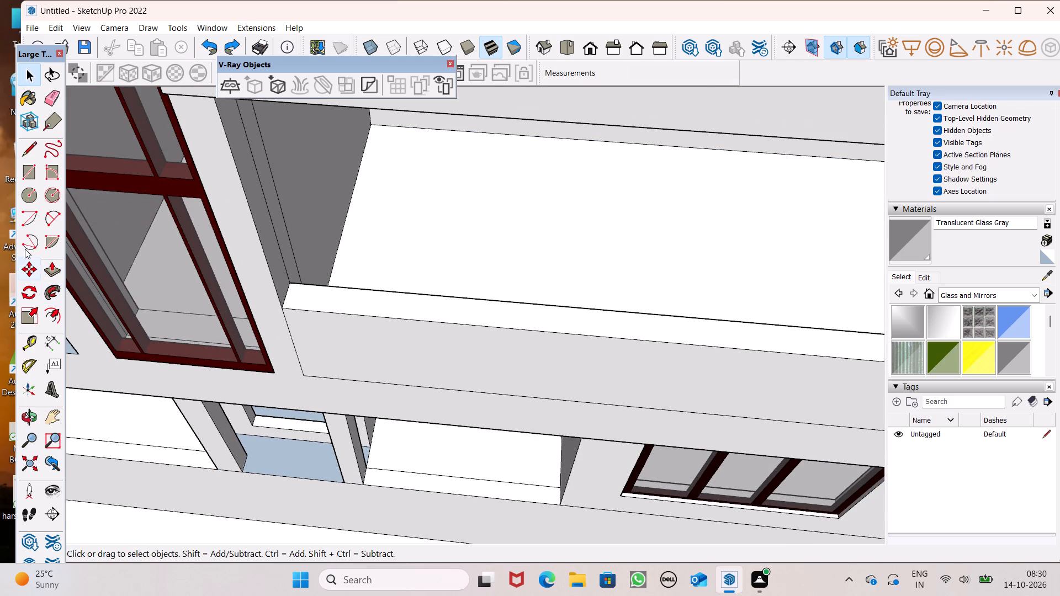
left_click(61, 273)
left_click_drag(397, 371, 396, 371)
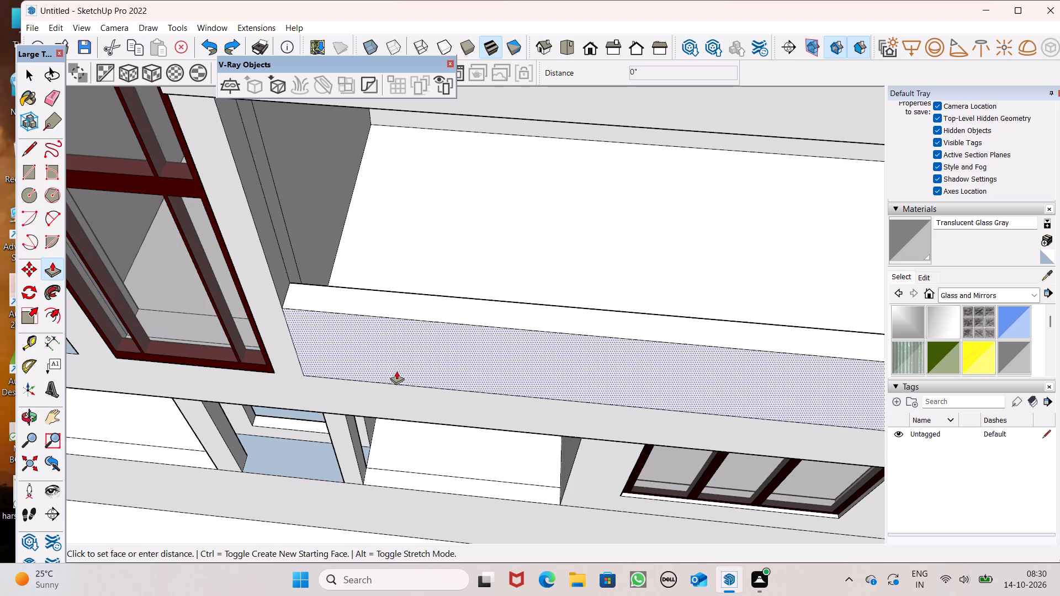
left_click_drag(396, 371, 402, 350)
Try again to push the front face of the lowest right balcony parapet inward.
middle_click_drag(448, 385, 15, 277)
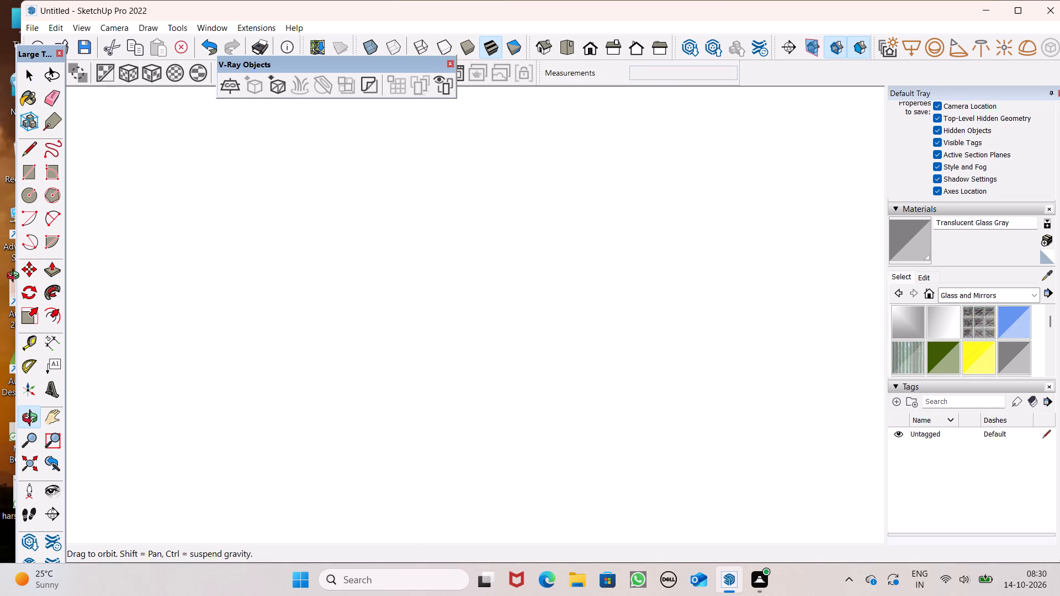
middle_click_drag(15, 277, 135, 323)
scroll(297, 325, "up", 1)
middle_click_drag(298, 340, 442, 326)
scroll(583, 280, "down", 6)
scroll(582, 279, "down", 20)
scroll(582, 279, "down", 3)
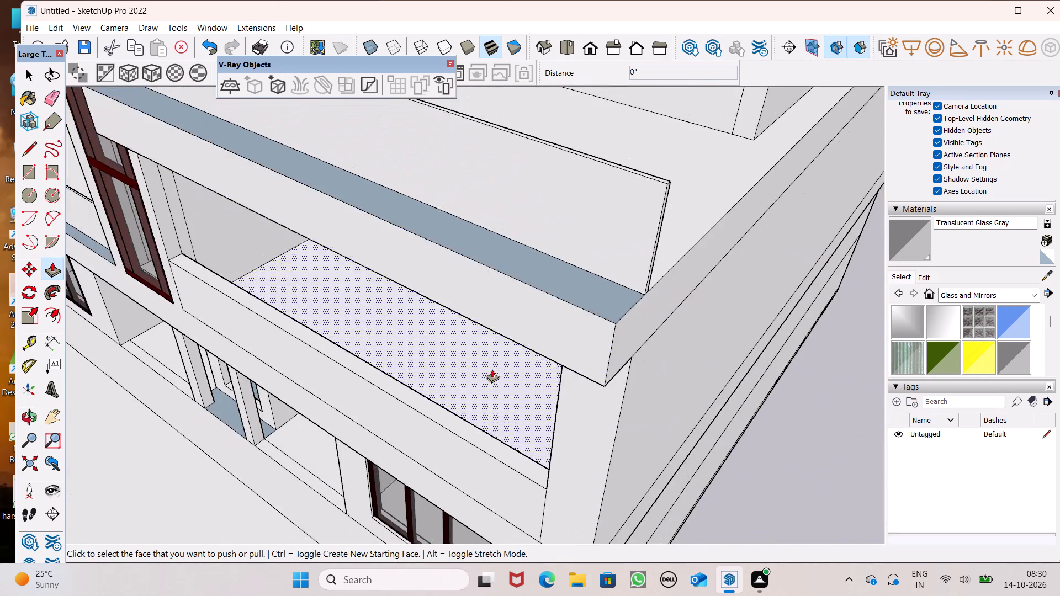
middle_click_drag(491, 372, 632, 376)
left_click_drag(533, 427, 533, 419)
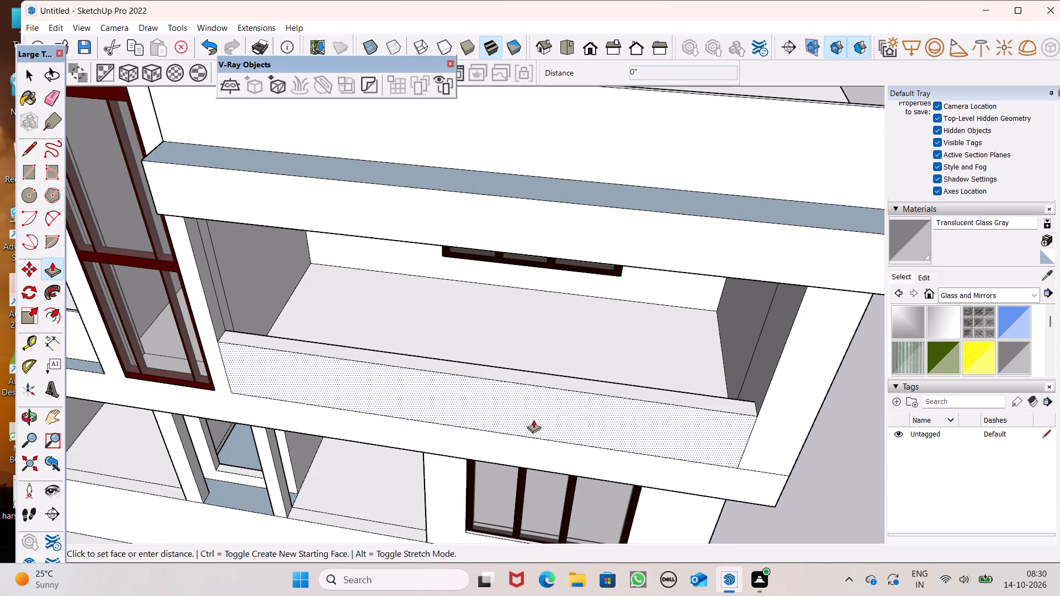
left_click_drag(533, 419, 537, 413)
Undo the inward push attempts and the 3' upward extrusion of the lowest right balcony parapet.
key("ctrl+z")
key("ctrl+z")
key("ctrl+z")
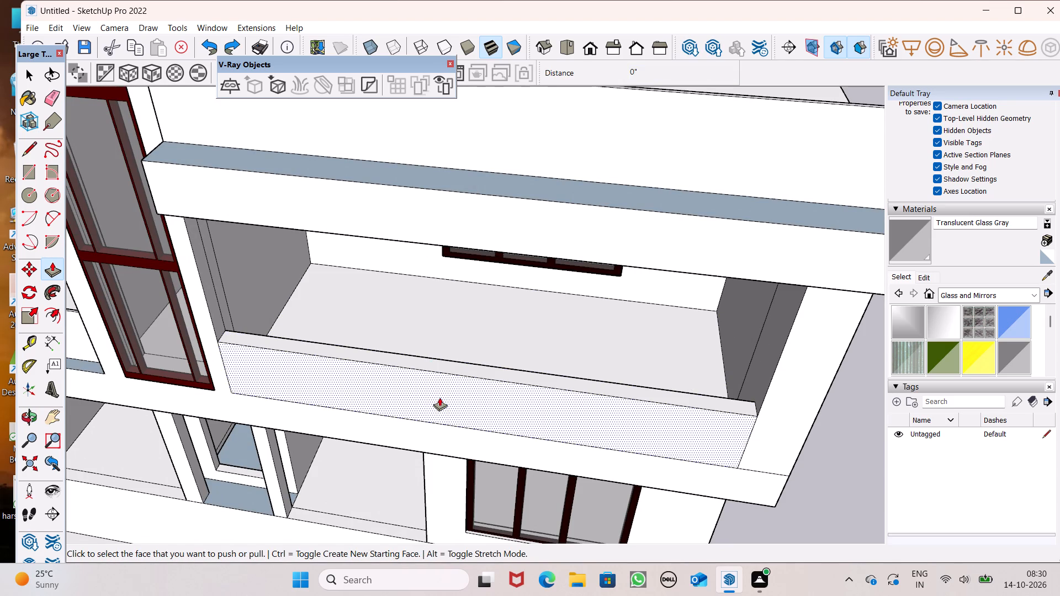
key("z")
key("ctrl+z")
key("space")
key("space")
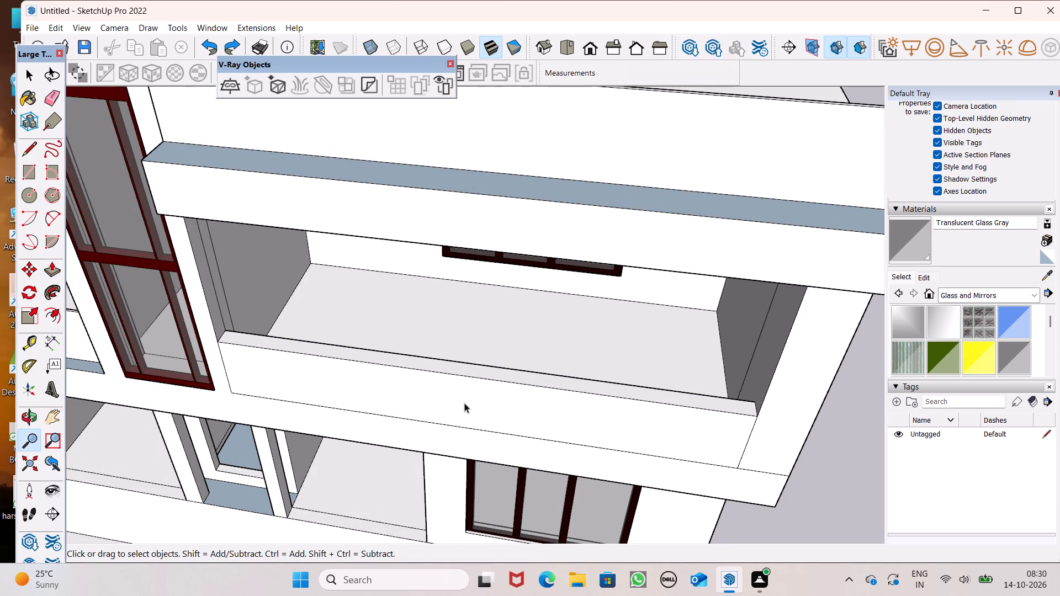
key("ctrl+z")
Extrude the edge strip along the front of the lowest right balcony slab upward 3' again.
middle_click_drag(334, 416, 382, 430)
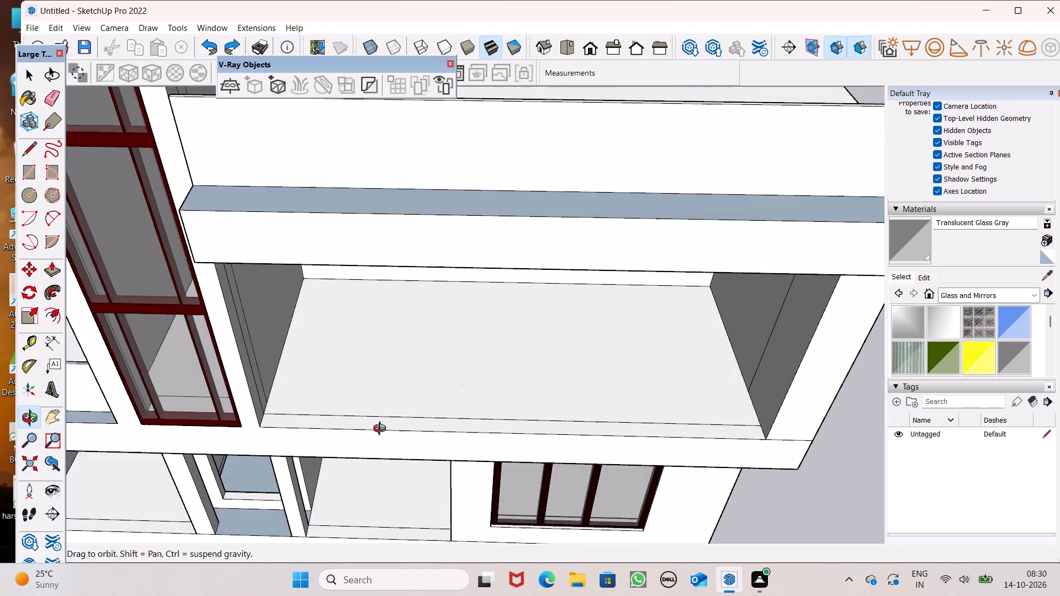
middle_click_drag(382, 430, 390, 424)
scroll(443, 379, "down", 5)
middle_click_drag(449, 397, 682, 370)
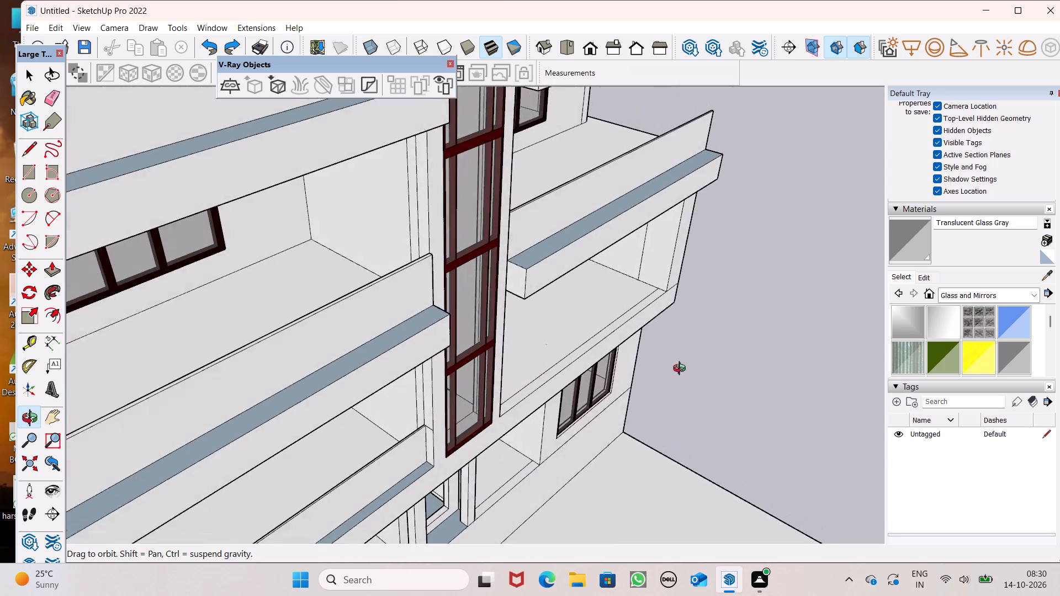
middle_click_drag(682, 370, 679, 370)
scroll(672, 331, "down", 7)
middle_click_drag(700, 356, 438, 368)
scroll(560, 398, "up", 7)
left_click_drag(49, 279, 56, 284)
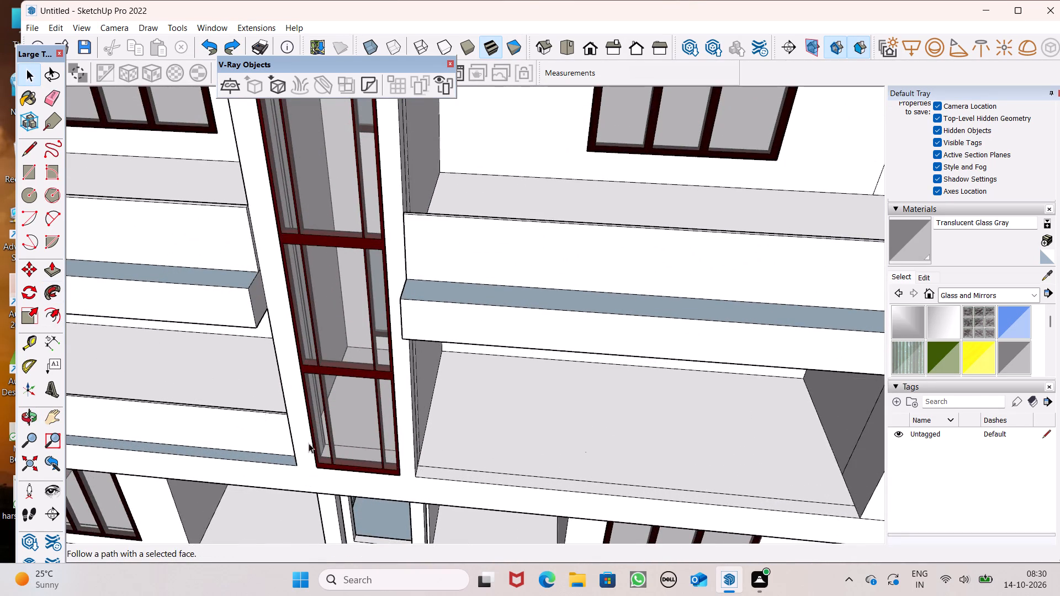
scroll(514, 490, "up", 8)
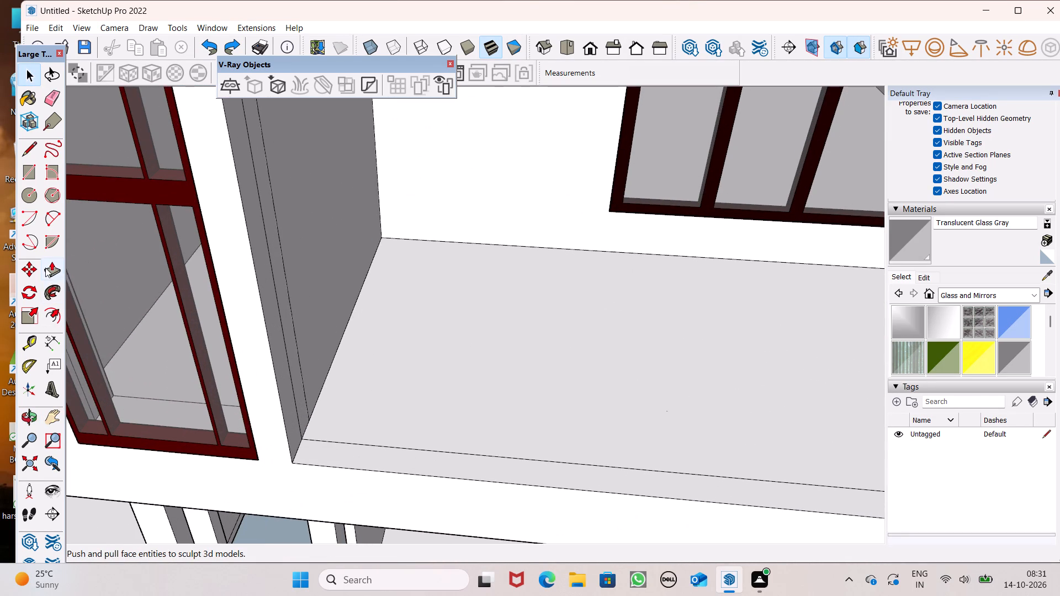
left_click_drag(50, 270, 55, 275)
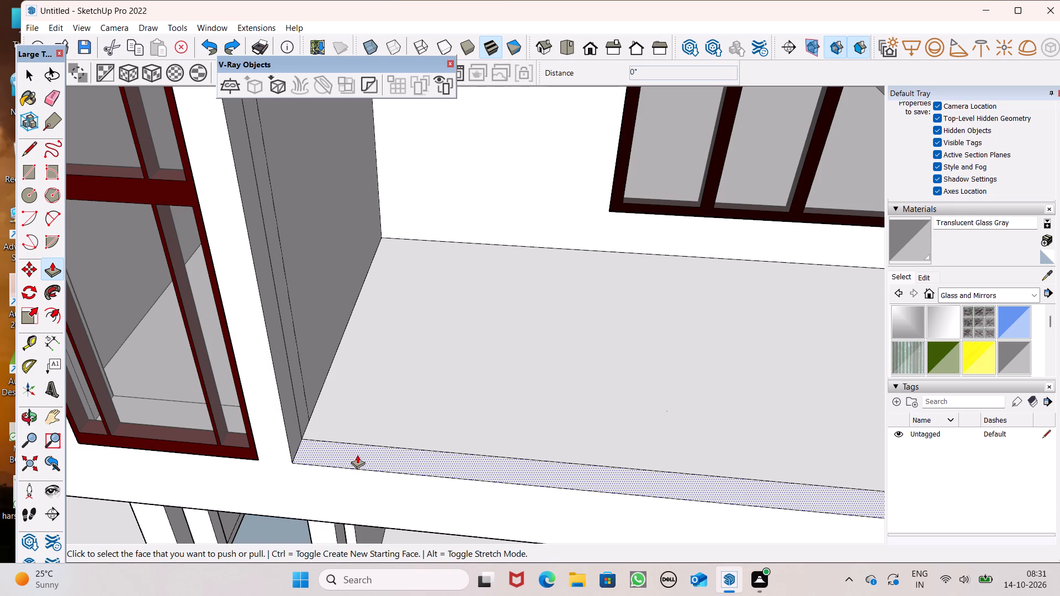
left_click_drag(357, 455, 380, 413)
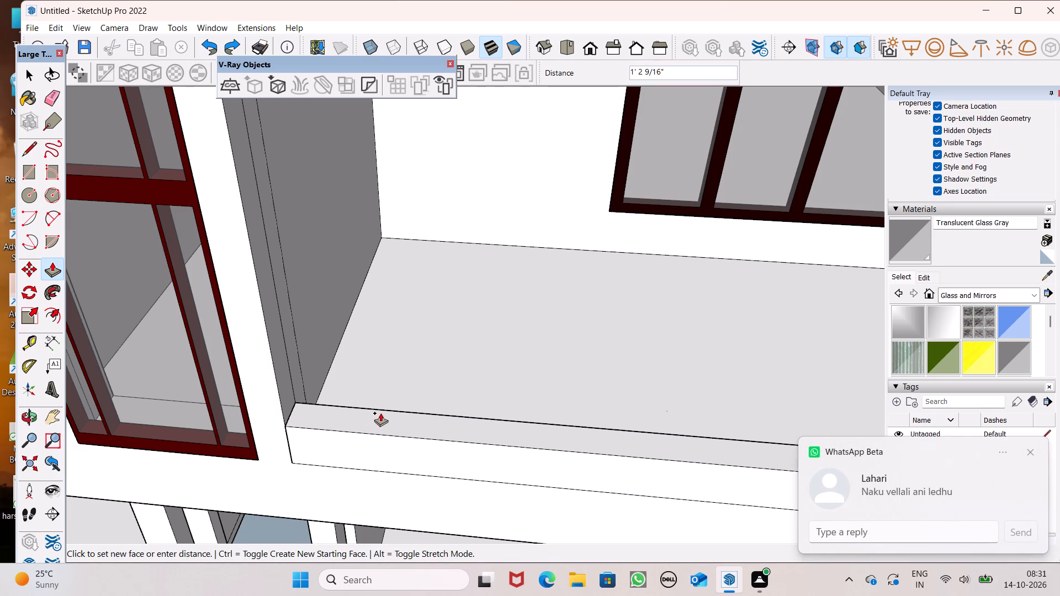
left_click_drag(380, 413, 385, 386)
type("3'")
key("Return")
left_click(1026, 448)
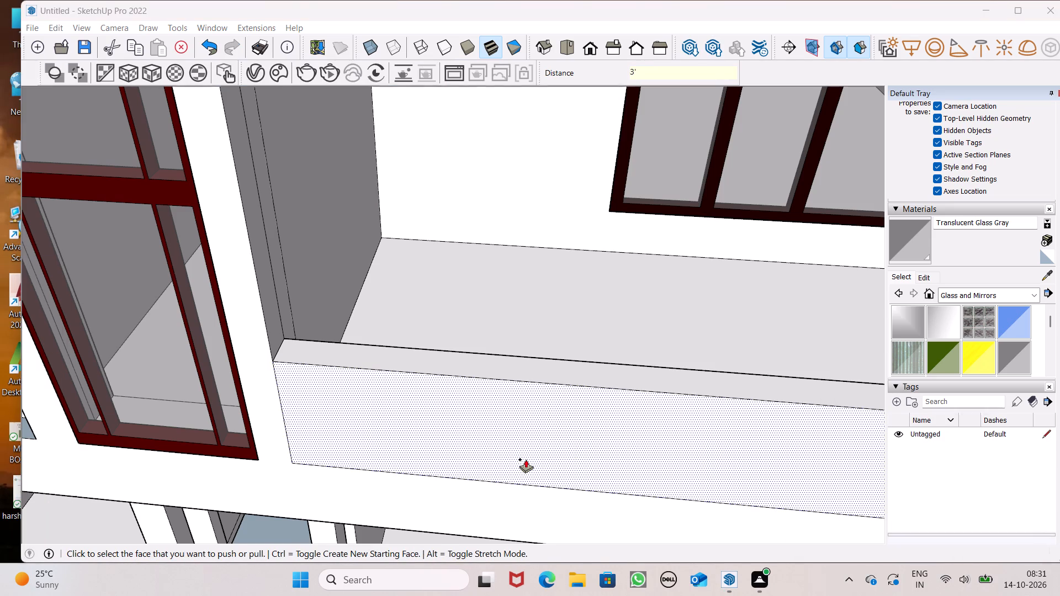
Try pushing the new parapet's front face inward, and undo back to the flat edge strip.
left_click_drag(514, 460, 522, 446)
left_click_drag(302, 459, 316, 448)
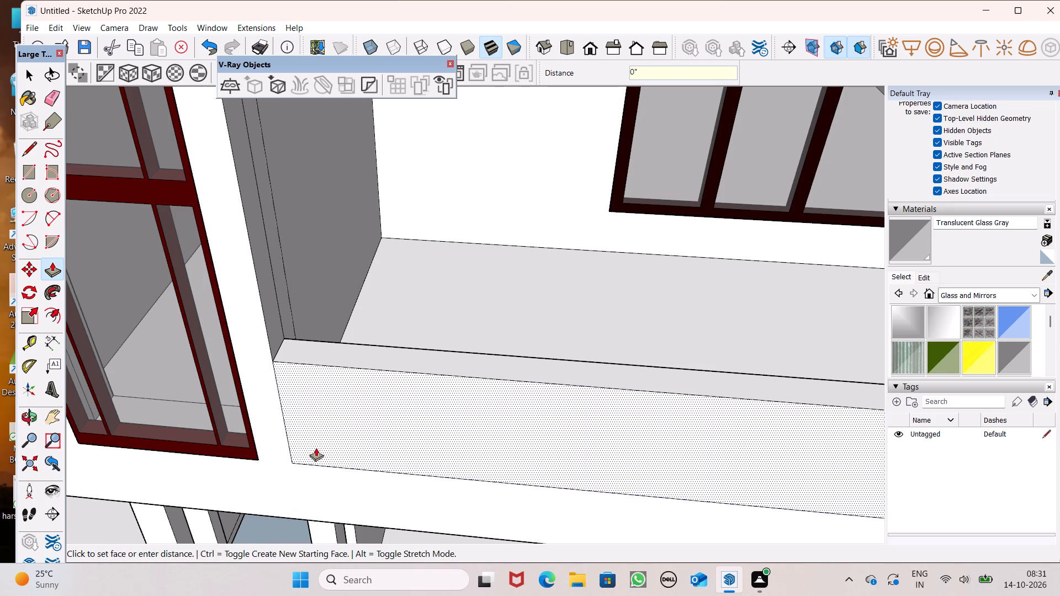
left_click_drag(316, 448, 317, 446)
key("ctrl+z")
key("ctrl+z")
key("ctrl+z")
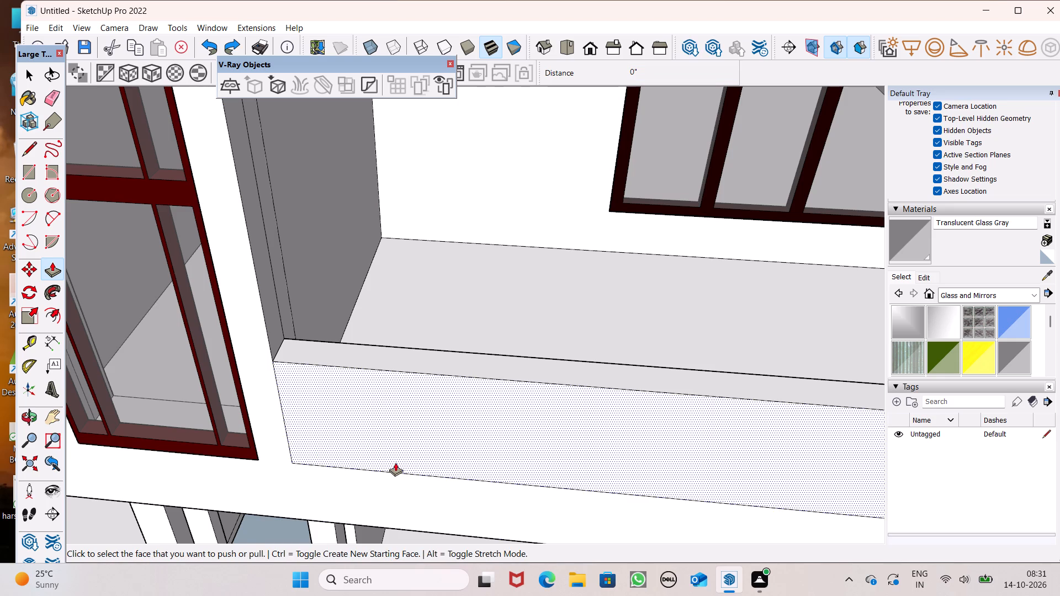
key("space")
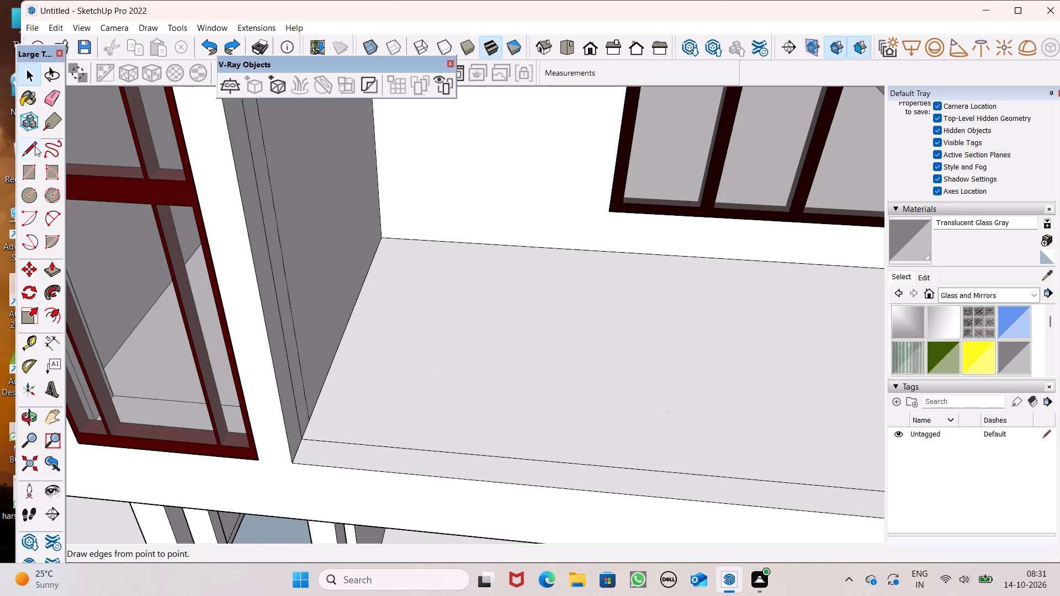
Draw a line about 21' 5" long from side wall to side wall, splitting the lowest right balcony's front edge strip lengthwise.
left_click(37, 145)
scroll(105, 288, "down", 8)
middle_click_drag(267, 449, 322, 528)
scroll(295, 510, "up", 7)
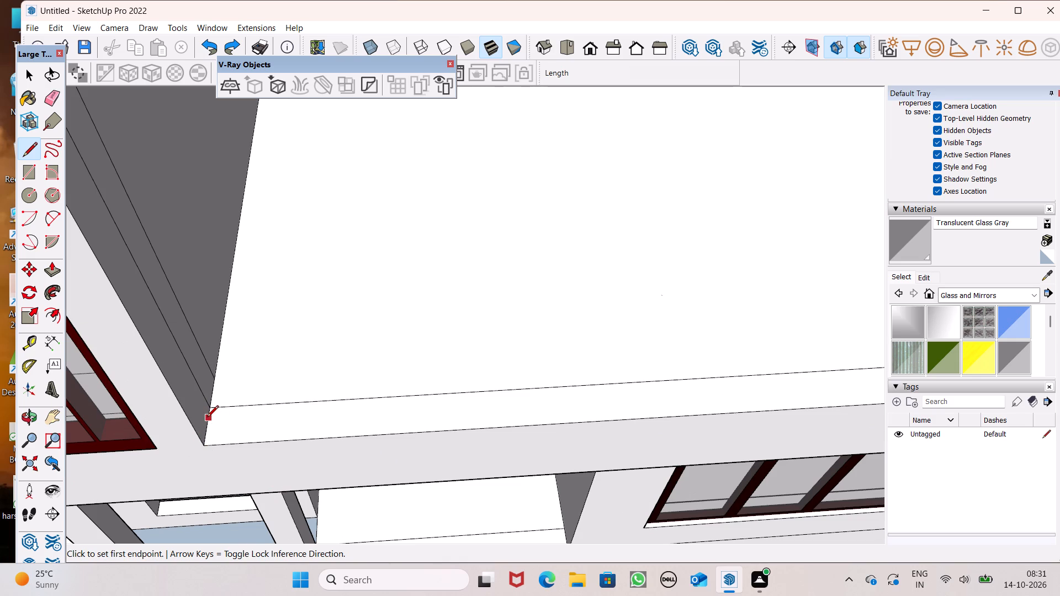
left_click_drag(207, 418, 228, 419)
scroll(355, 421, "down", 6)
scroll(528, 405, "down", 6)
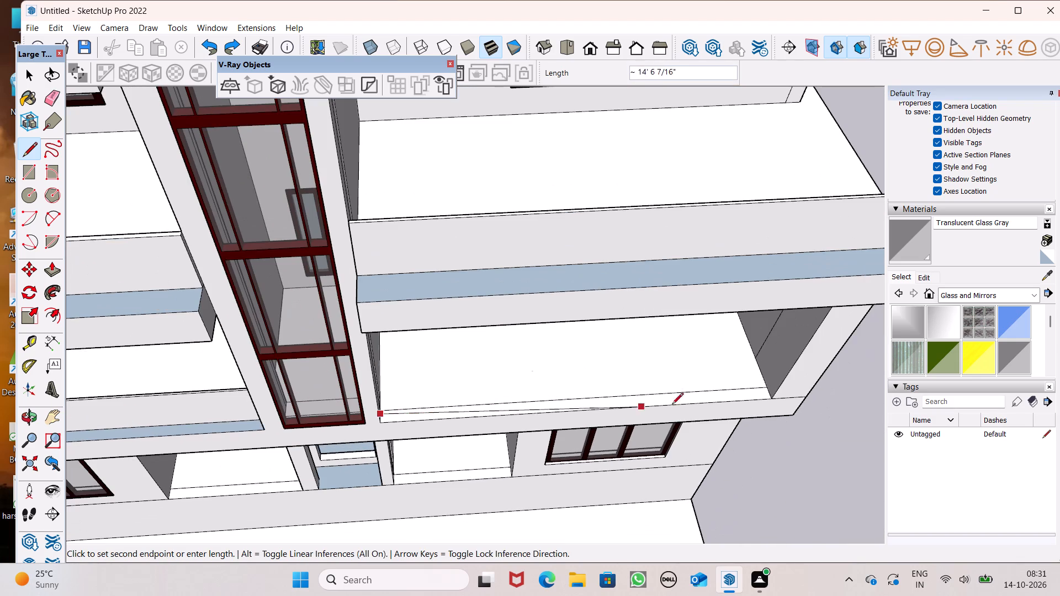
scroll(757, 390, "up", 13)
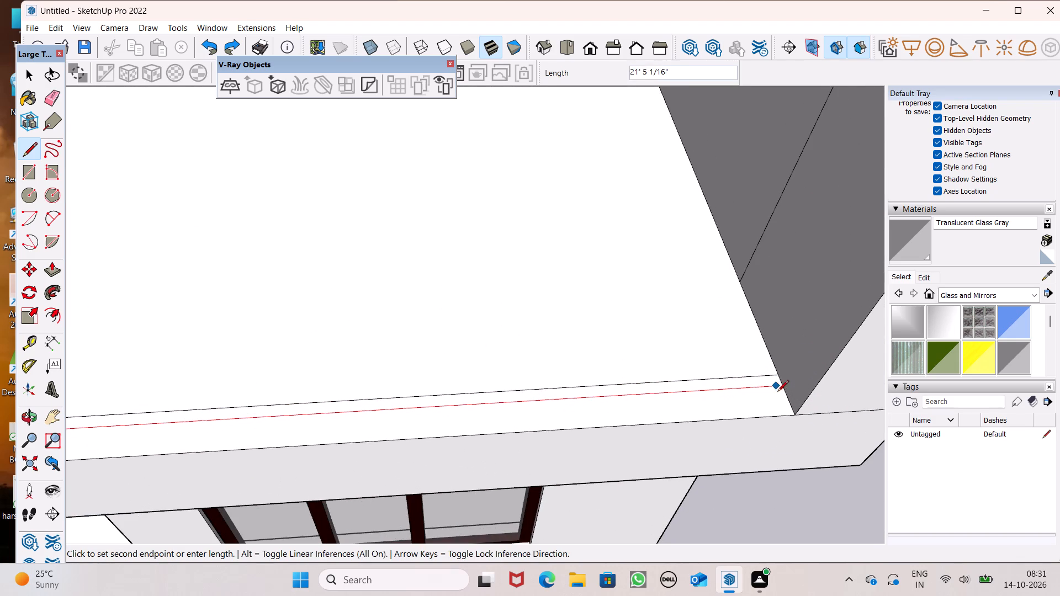
left_click(783, 388)
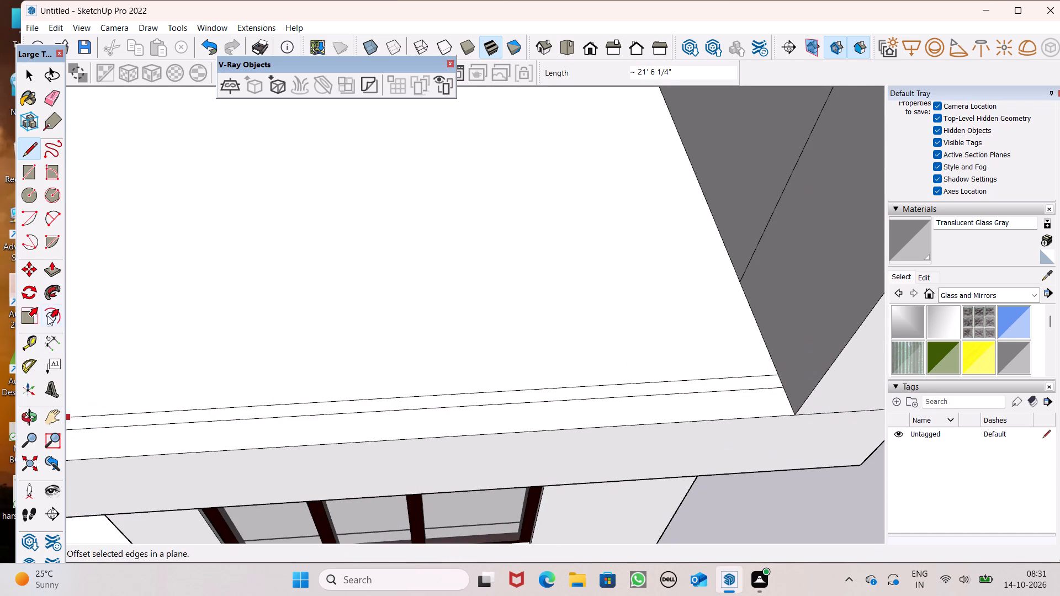
Extrude the narrow inner part of the lowest right balcony's split edge strip upward 3' as a set-back parapet.
left_click(53, 267)
scroll(420, 426, "down", 7)
scroll(622, 405, "down", 7)
scroll(304, 418, "up", 6)
scroll(206, 434, "up", 7)
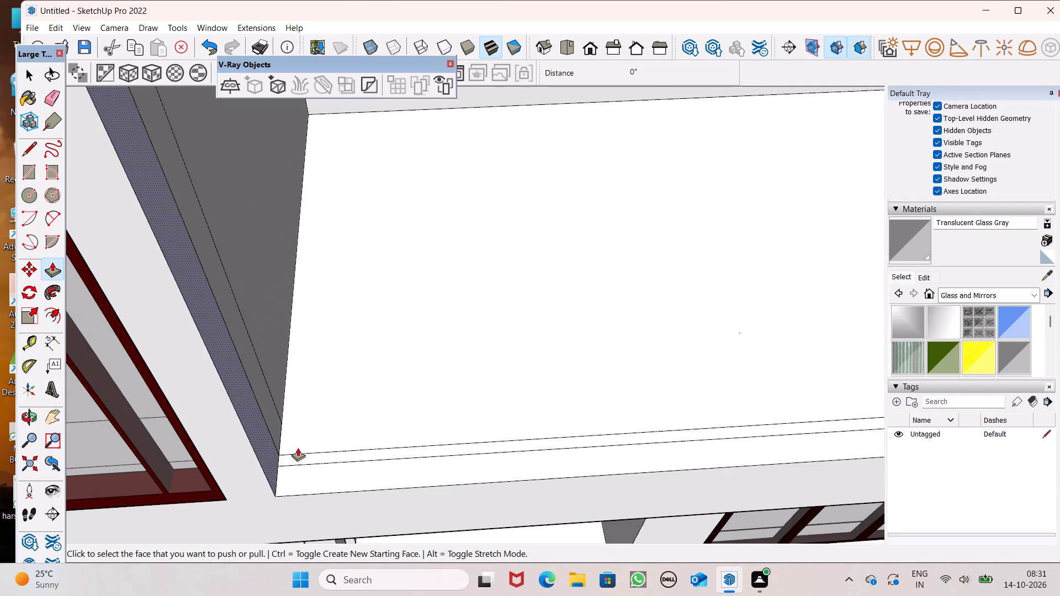
left_click_drag(293, 456, 293, 424)
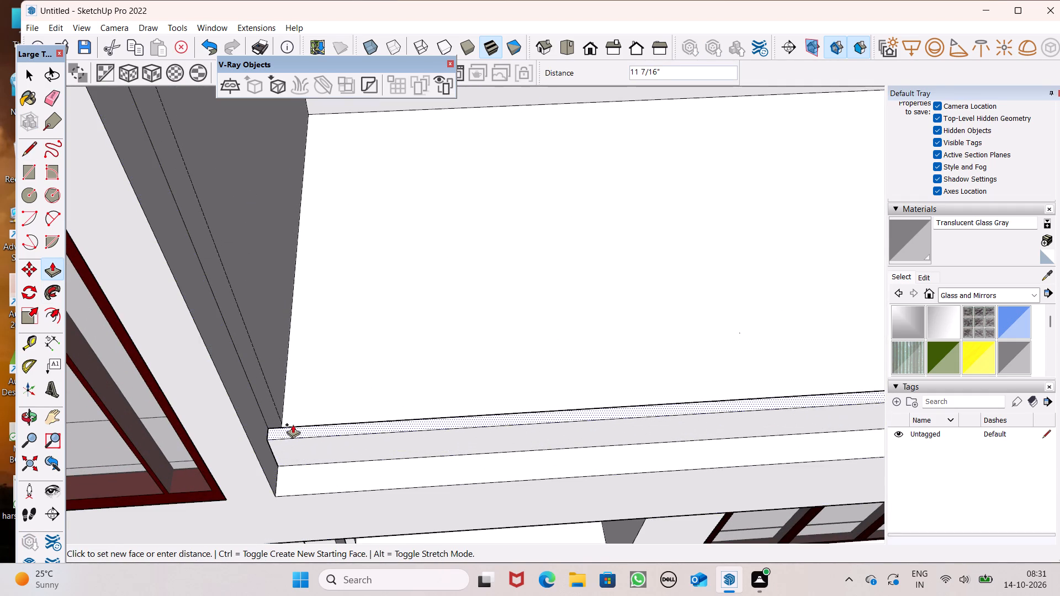
left_click_drag(293, 424, 293, 424)
type("3'")
key("Return")
Paint the front faces of the lowest right and lowest left balcony parapets with Translucent Glass Gray.
scroll(229, 397, "down", 8)
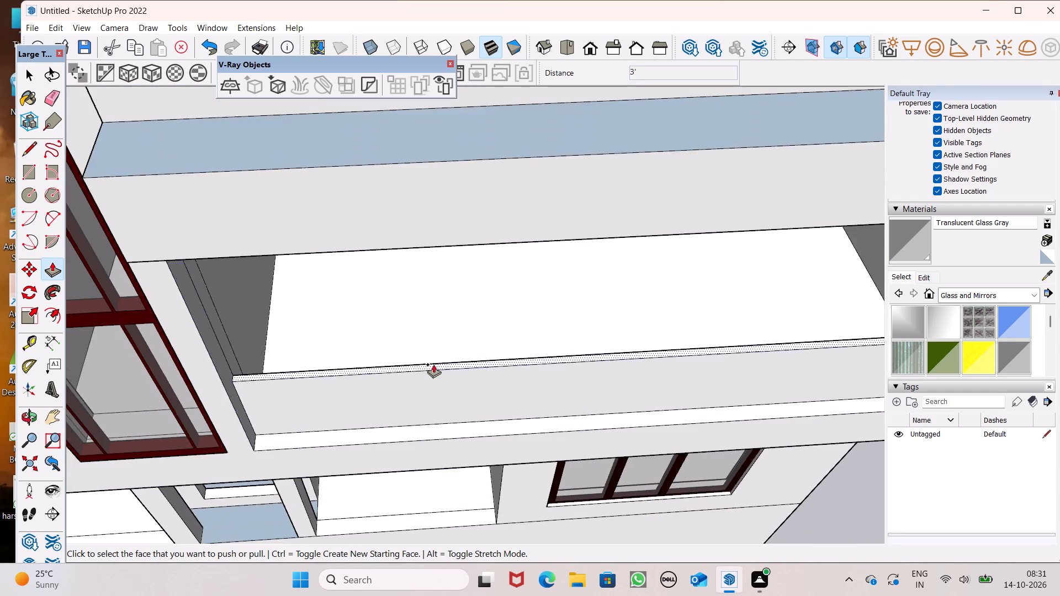
scroll(433, 364, "down", 13)
middle_click_drag(527, 389, 474, 288)
scroll(527, 388, "up", 1)
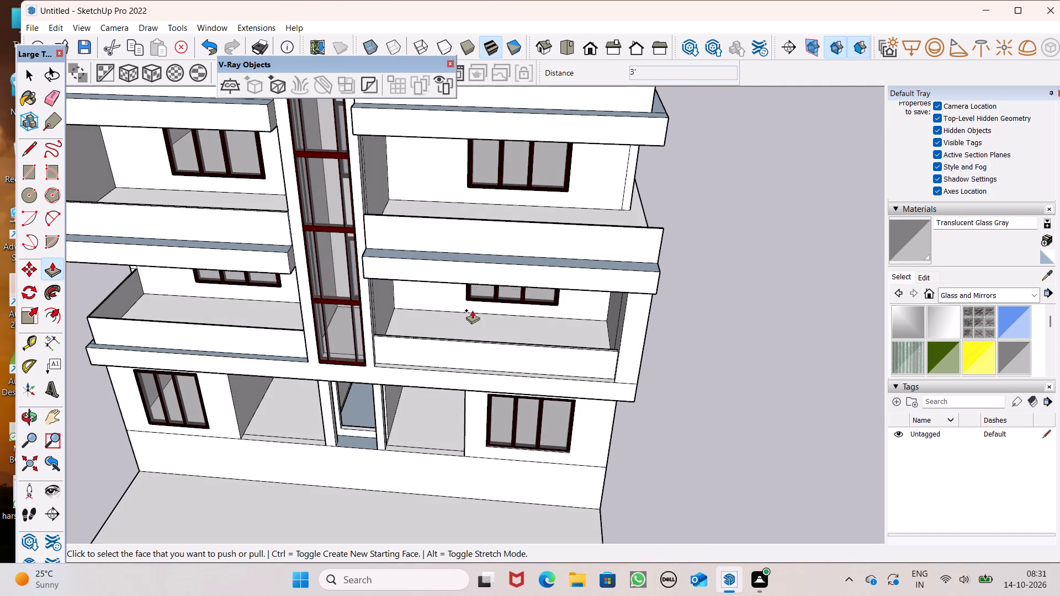
scroll(427, 443, "down", 4)
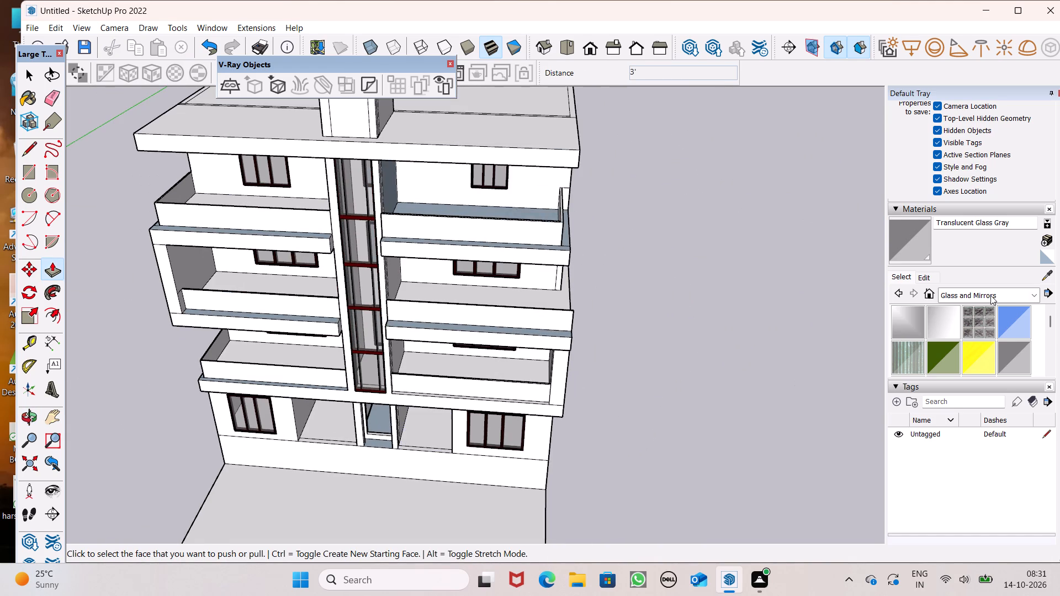
left_click(1016, 362)
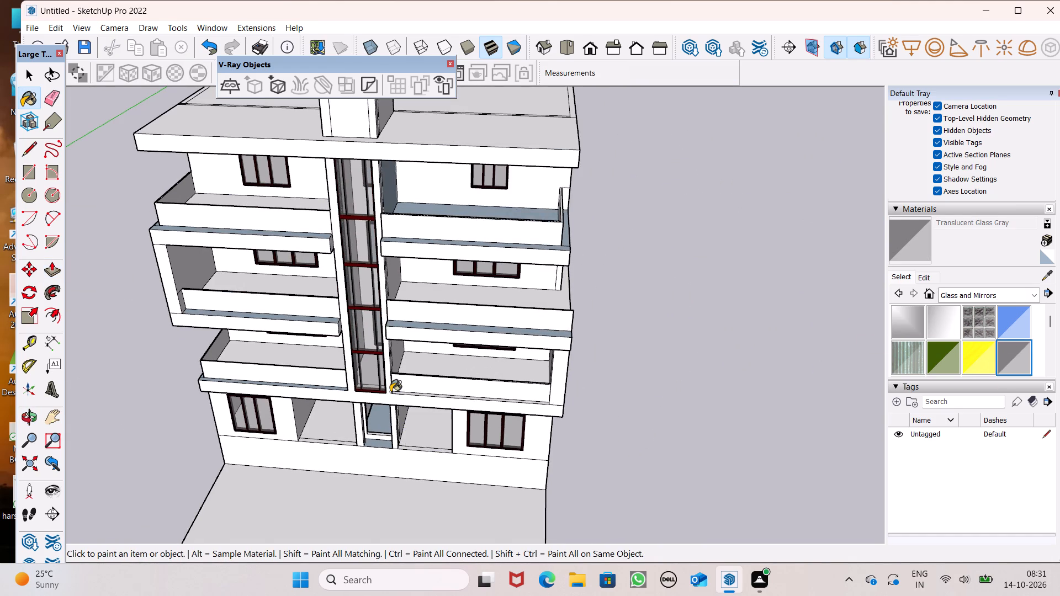
scroll(394, 391, "up", 7)
left_click(475, 387)
scroll(363, 403, "up", 1)
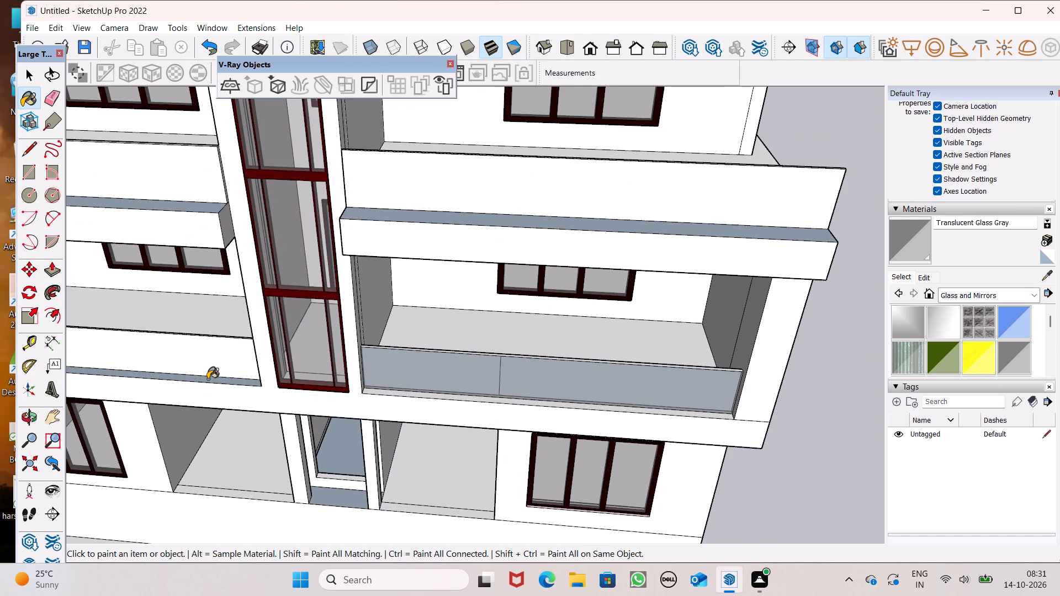
left_click_drag(211, 368, 232, 370)
Paint the outer side face of the lowest left balcony parapet with Translucent Glass Gray.
middle_click_drag(598, 401, 360, 365)
scroll(454, 357, "up", 3)
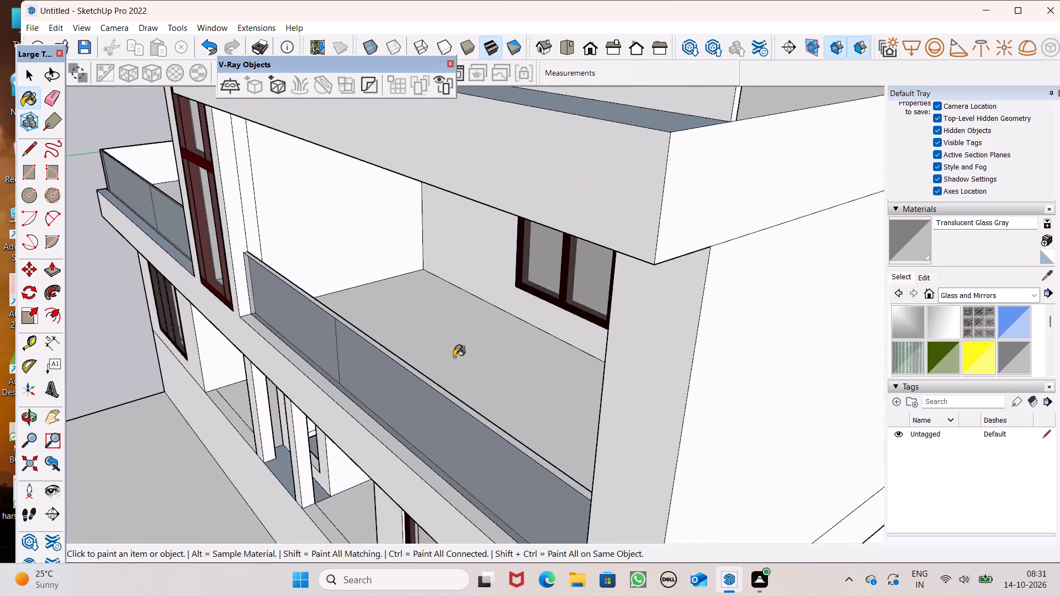
scroll(454, 357, "up", 5)
middle_click_drag(454, 446, 390, 426)
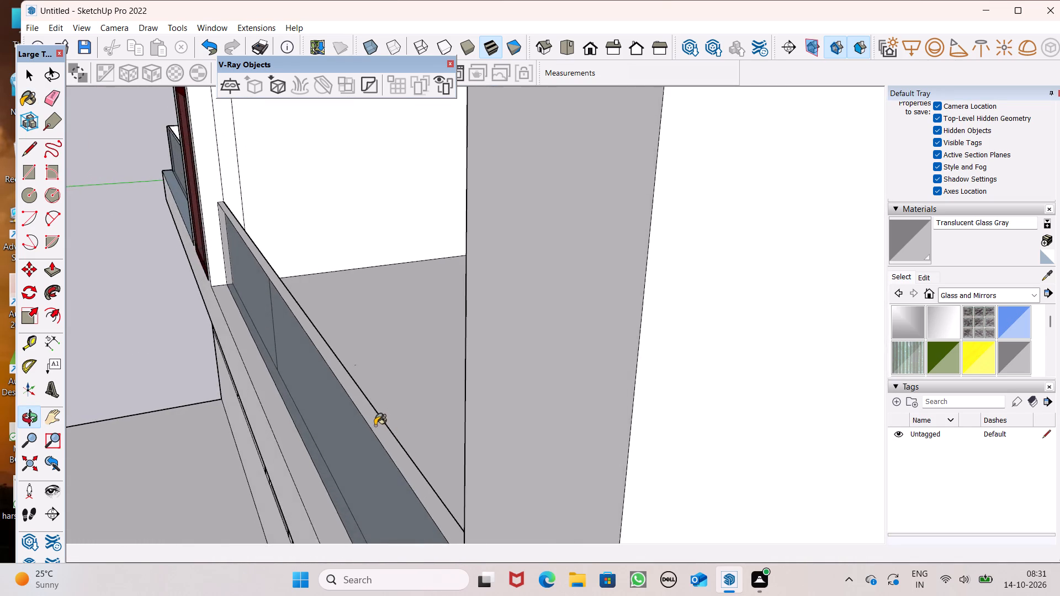
scroll(375, 425, "up", 7)
middle_click_drag(397, 444, 269, 434)
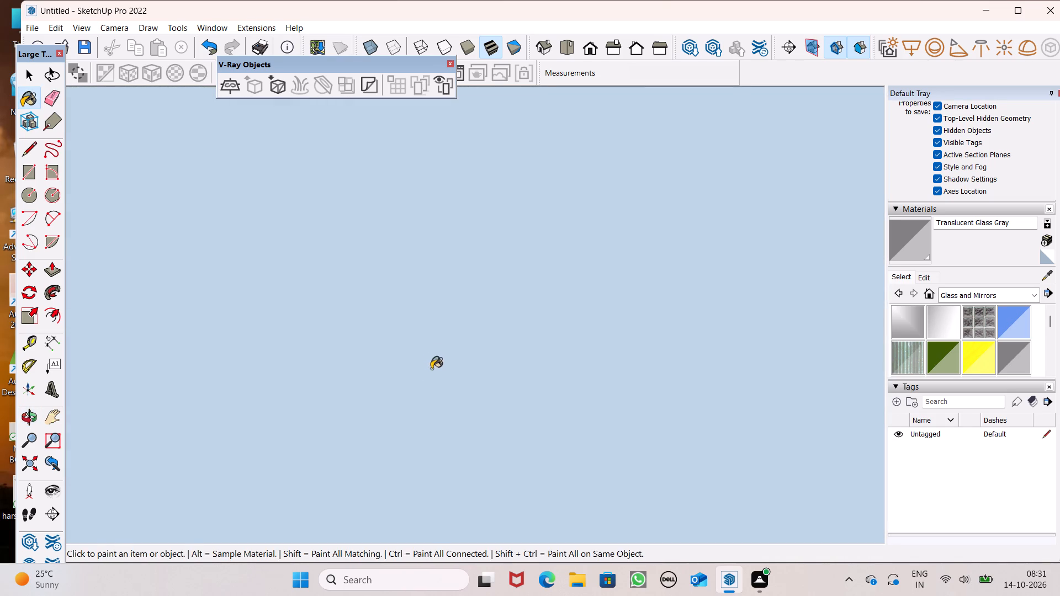
middle_click_drag(430, 370, 741, 359)
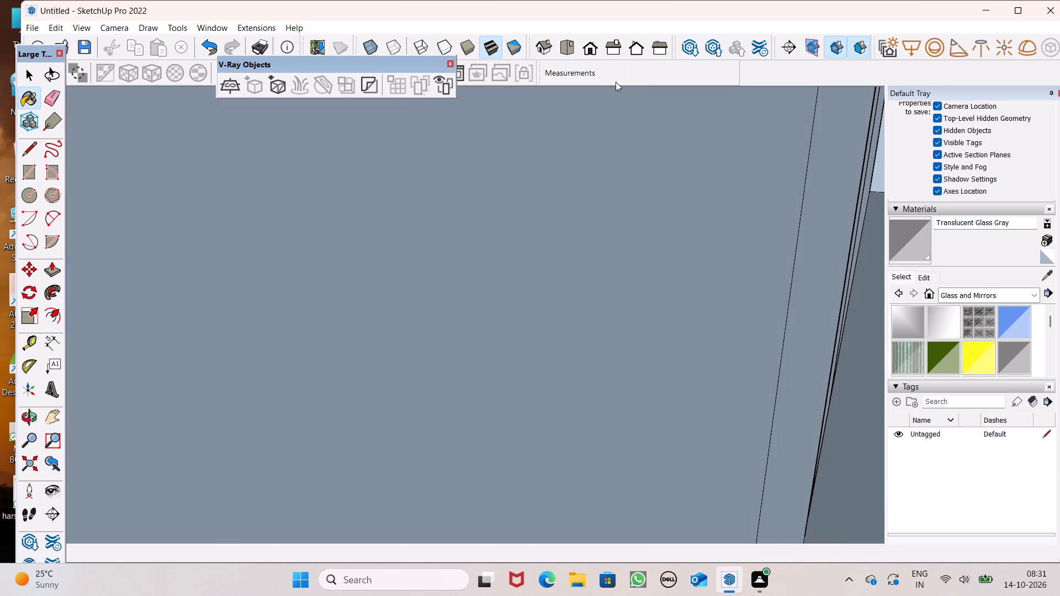
left_click(590, 58)
scroll(549, 344, "down", 6)
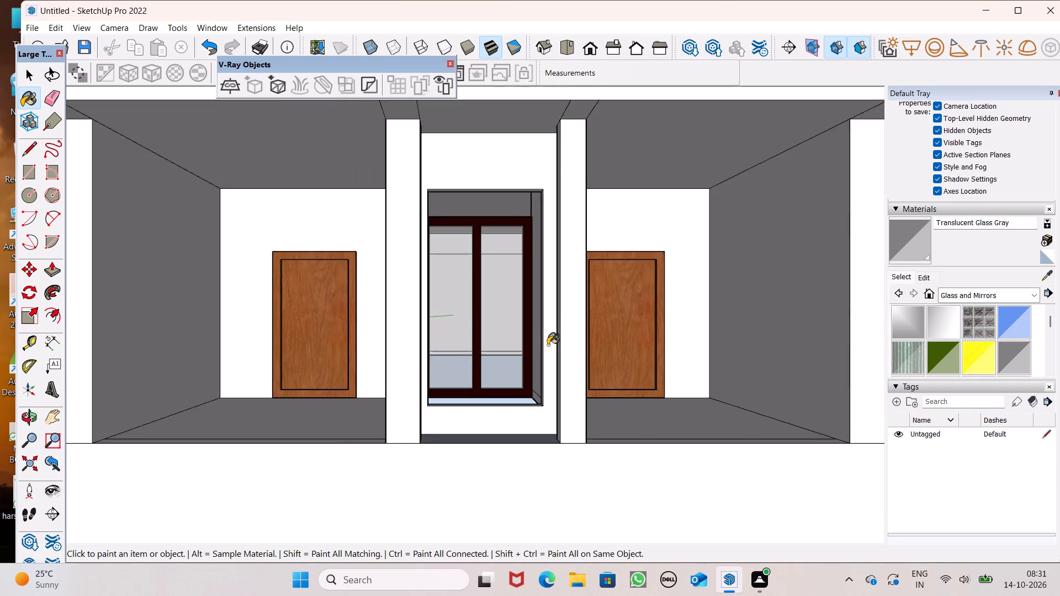
scroll(543, 333, "down", 13)
middle_click_drag(490, 322, 829, 477)
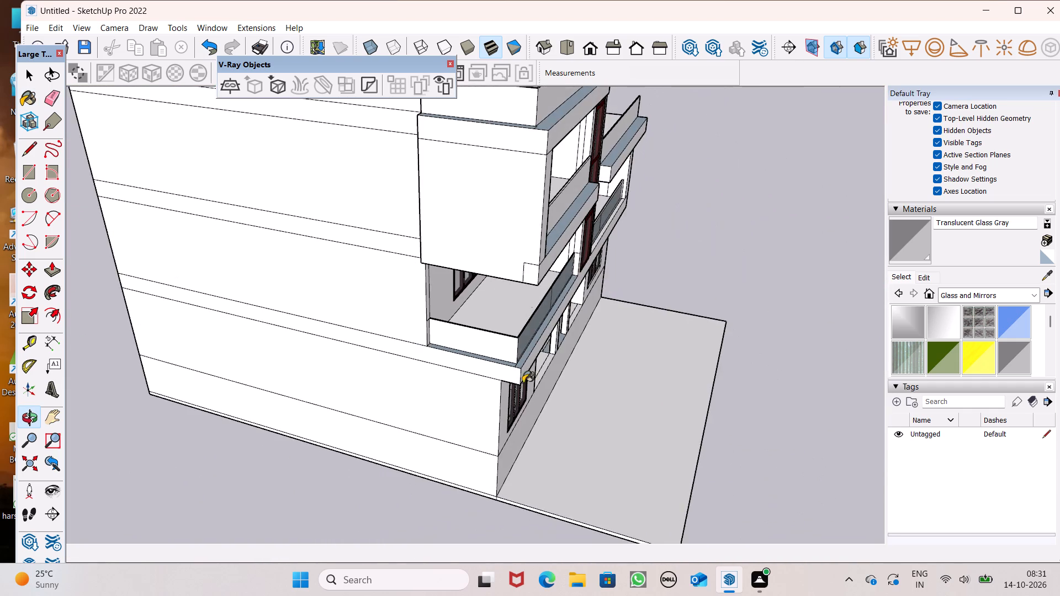
scroll(430, 337, "up", 7)
left_click(499, 347)
Paint the inner faces of the lowest left balcony's front parapet with Translucent Glass Gray.
scroll(538, 311, "up", 7)
middle_click_drag(476, 334, 577, 318)
left_click_drag(746, 236, 704, 210)
left_click(680, 164)
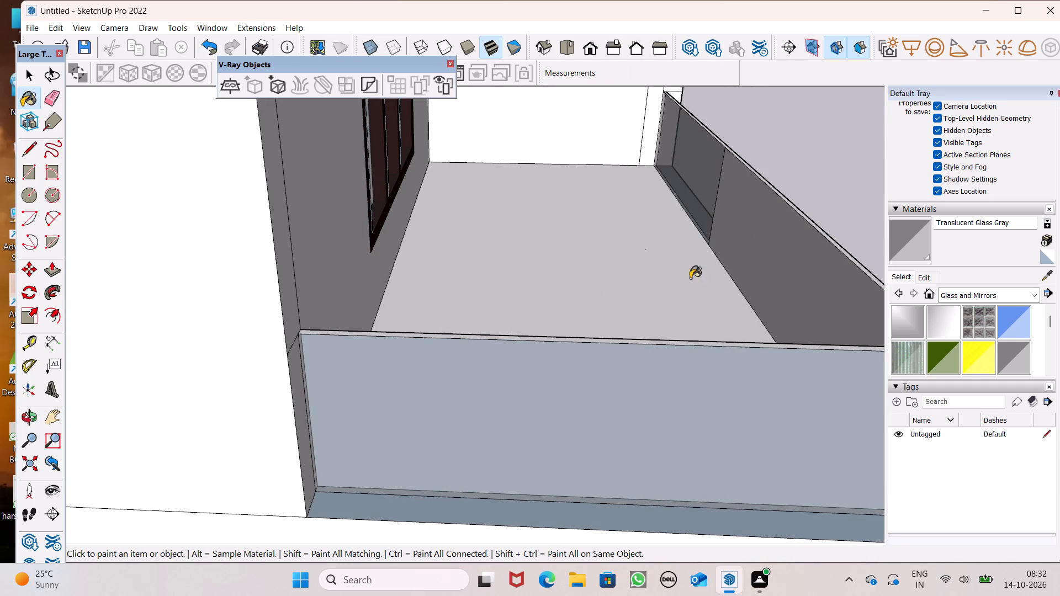
left_click(789, 302)
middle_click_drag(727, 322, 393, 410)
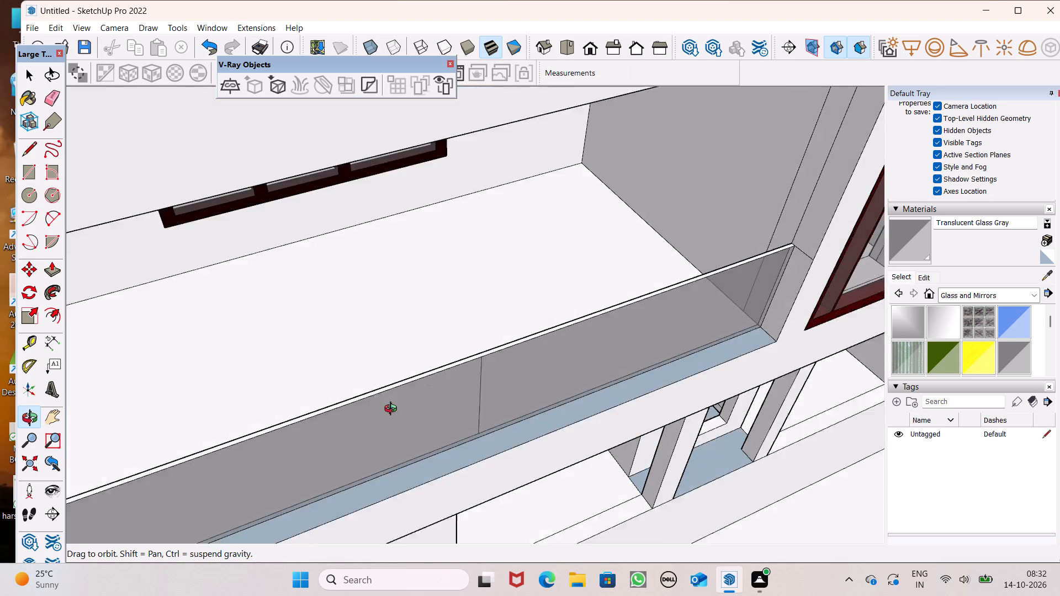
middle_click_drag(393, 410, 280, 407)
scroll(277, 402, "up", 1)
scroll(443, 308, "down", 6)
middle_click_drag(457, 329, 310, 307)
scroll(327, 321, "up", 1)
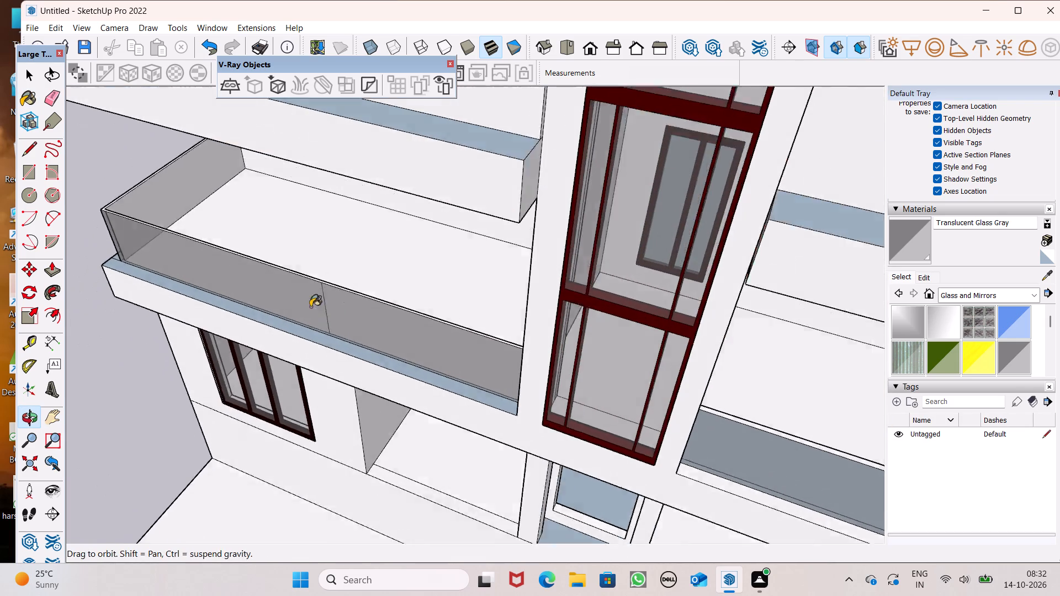
Paint the inner face of the lowest left balcony's side parapet with Translucent Glass Gray.
middle_click_drag(310, 307, 312, 310)
left_click_drag(184, 154, 190, 157)
Paint the inner and front faces of the middle right balcony's parapet with Translucent Glass Gray.
scroll(238, 274, "down", 5)
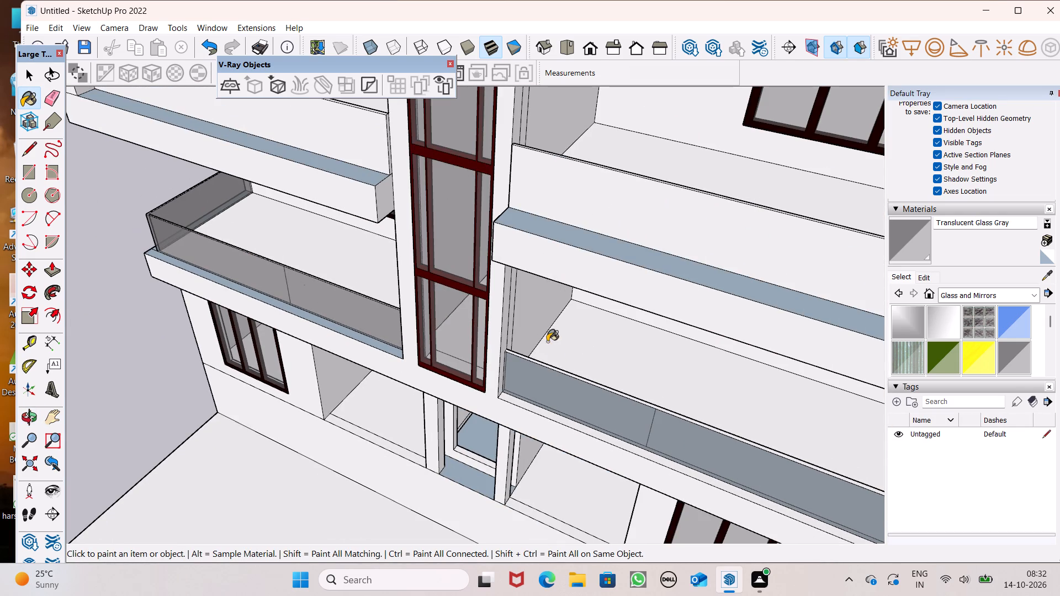
middle_click_drag(613, 375, 275, 342)
left_click(129, 252)
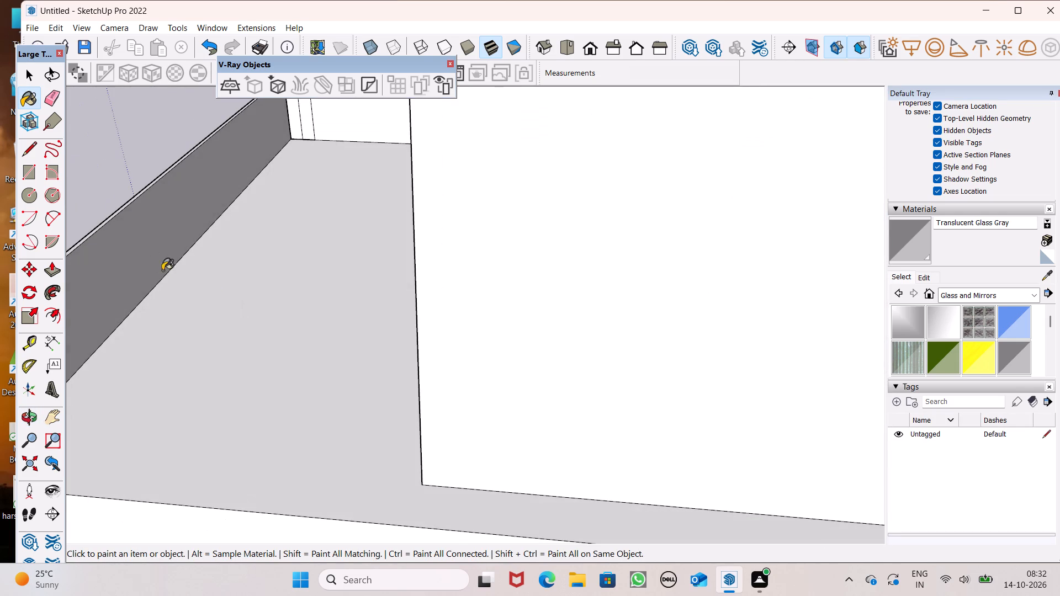
scroll(241, 290, "down", 3)
middle_click_drag(268, 319, 600, 318)
left_click(636, 318)
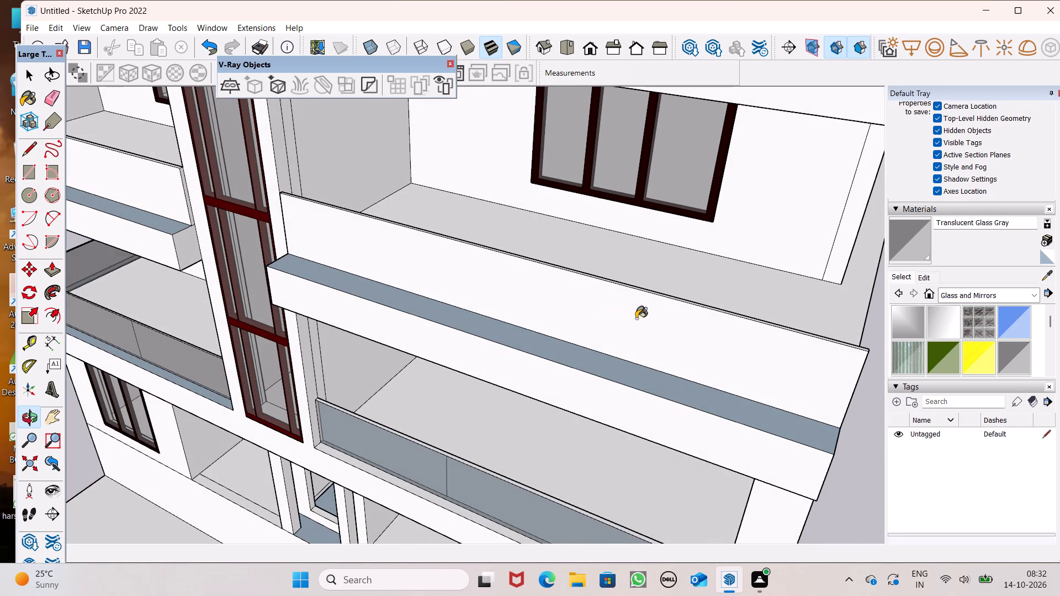
Paint the inner face segments of the lowest right balcony's parapet with Translucent Glass Gray.
middle_click_drag(603, 487, 459, 397)
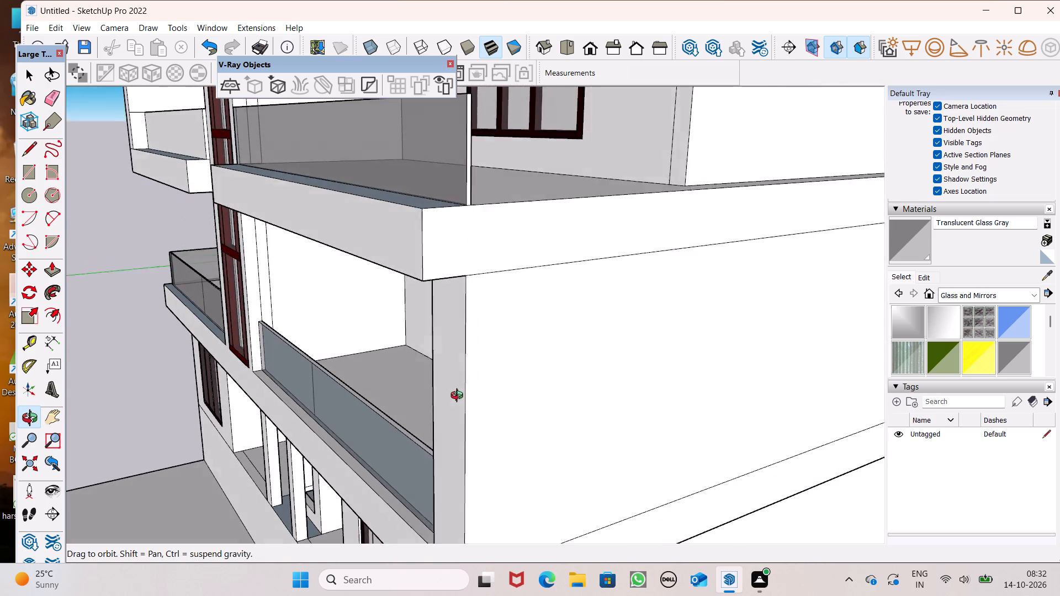
middle_click_drag(459, 397, 516, 426)
scroll(470, 470, "up", 7)
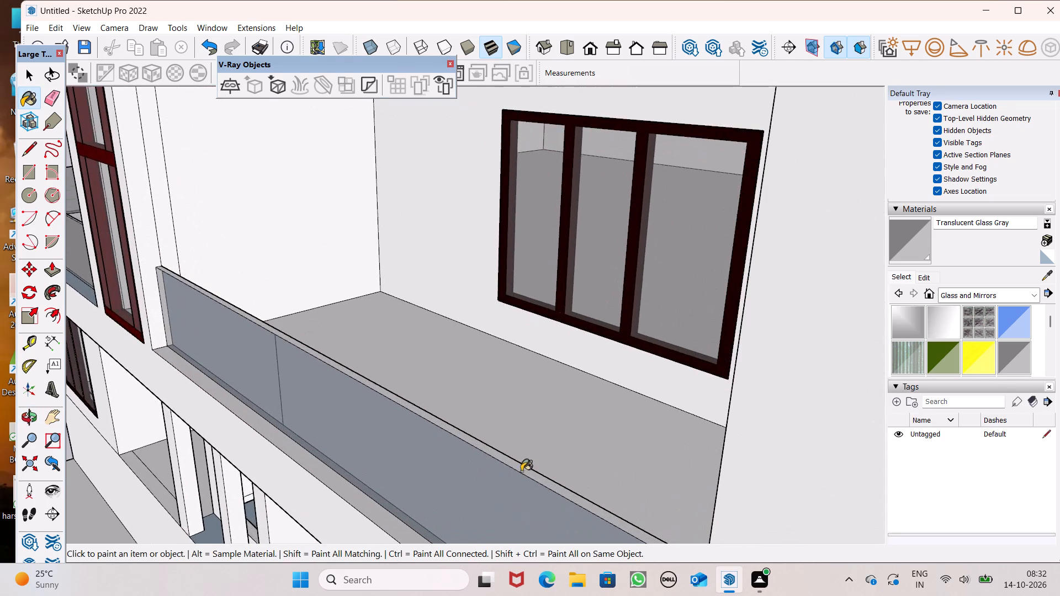
scroll(521, 471, "up", 1)
middle_click_drag(520, 471, 421, 488)
scroll(377, 445, "up", 13)
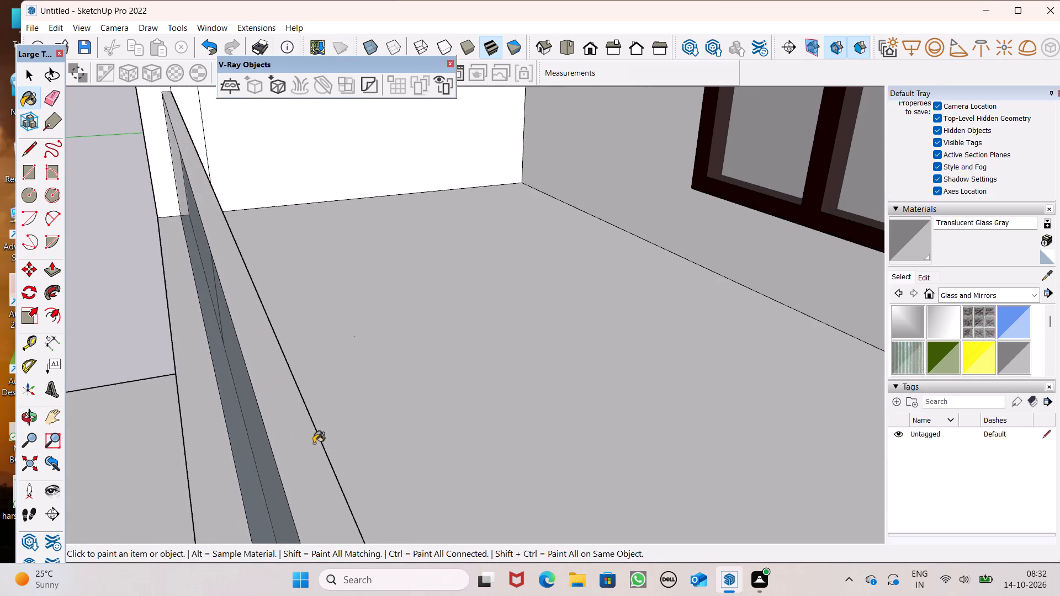
scroll(314, 443, "up", 2)
middle_click_drag(337, 454, 266, 453)
left_click_drag(166, 387, 165, 371)
left_click(250, 204)
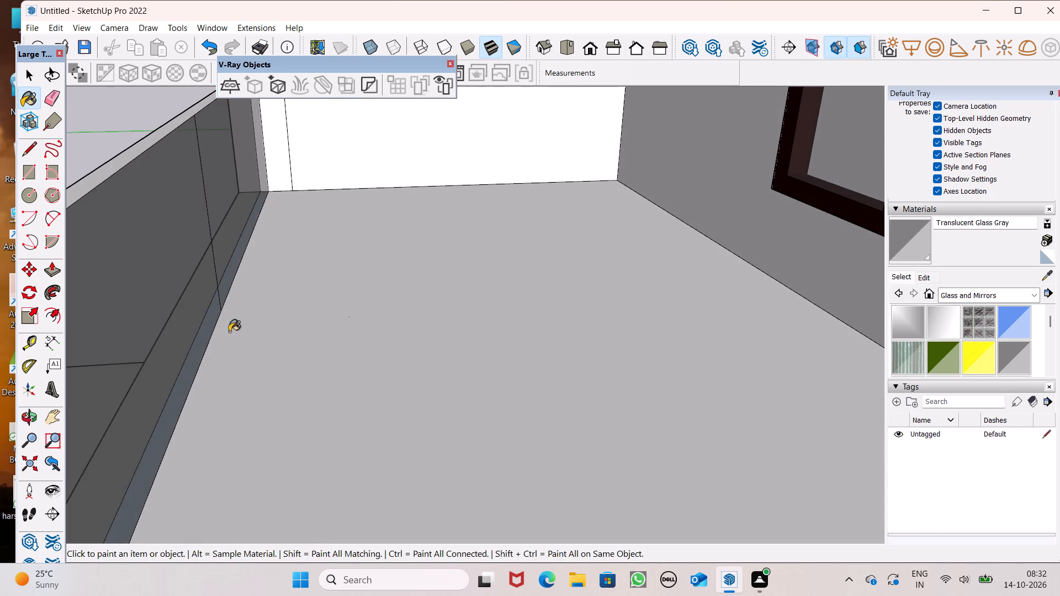
Paint the front face of the middle left balcony's parapet with Translucent Glass Gray.
middle_click_drag(213, 370, 496, 372)
scroll(496, 372, "up", 1)
scroll(497, 353, "down", 7)
scroll(571, 335, "down", 5)
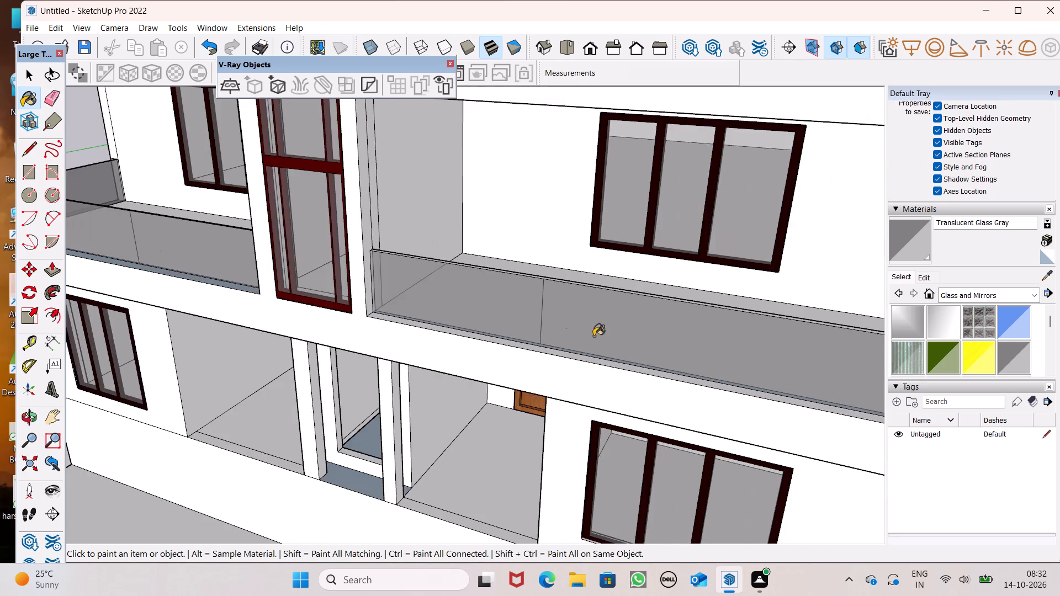
scroll(593, 336, "down", 13)
middle_click_drag(650, 354, 903, 444)
scroll(374, 235, "up", 4)
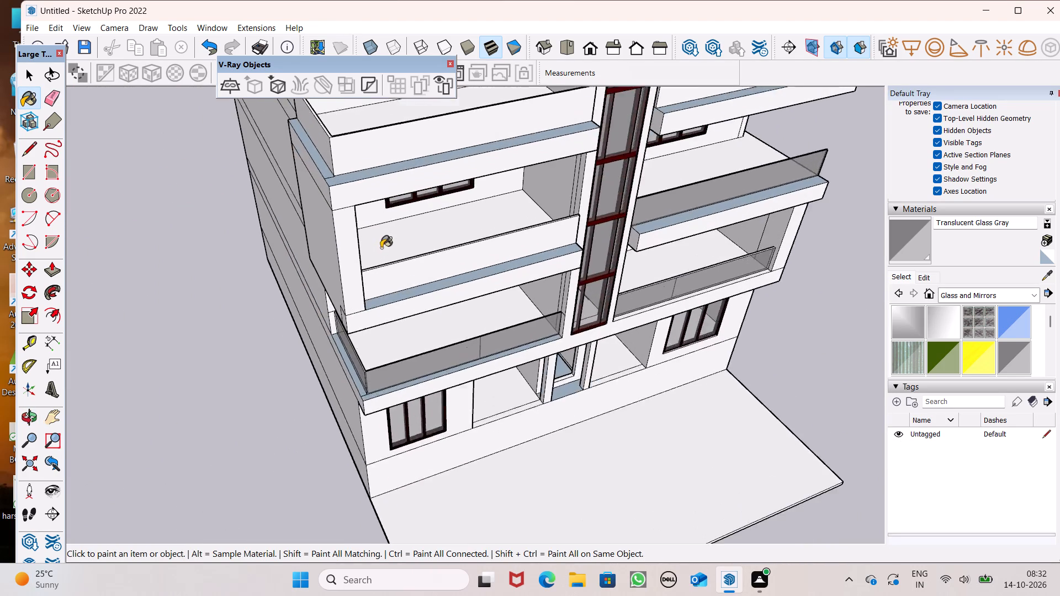
scroll(381, 248, "up", 3)
left_click(412, 286)
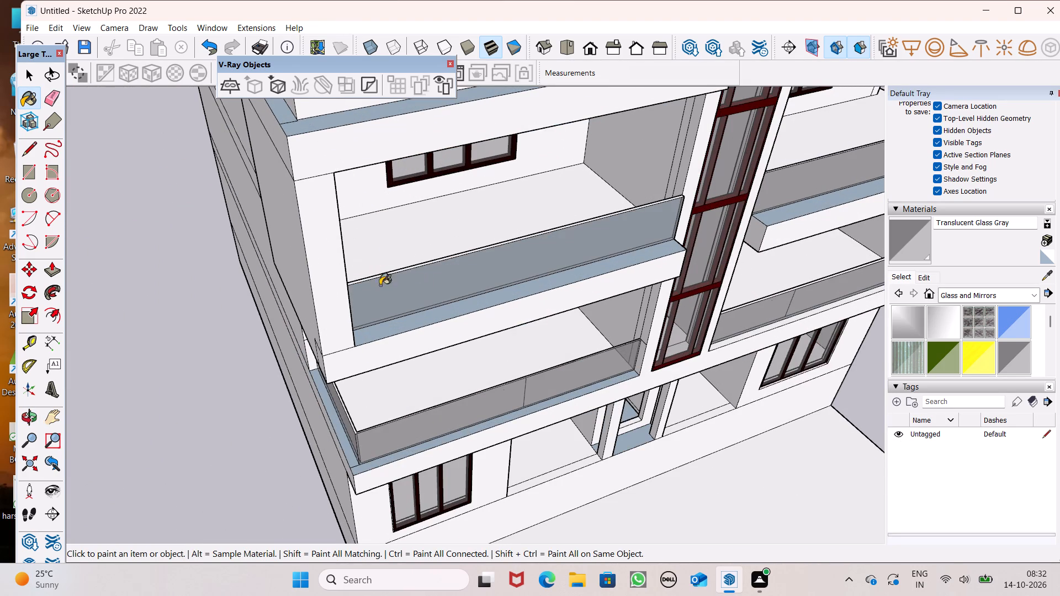
Paint the inner face of the middle left balcony's parapet with Translucent Glass Gray.
scroll(425, 398, "down", 5)
scroll(472, 294, "up", 8)
middle_click_drag(473, 316, 553, 341)
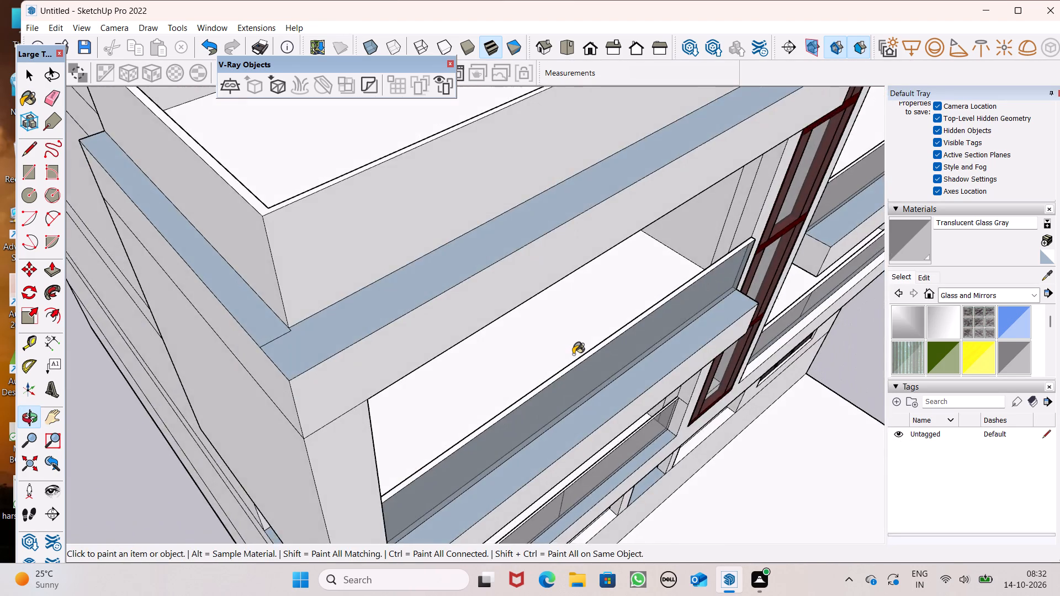
scroll(573, 355, "up", 8)
middle_click_drag(573, 369, 406, 369)
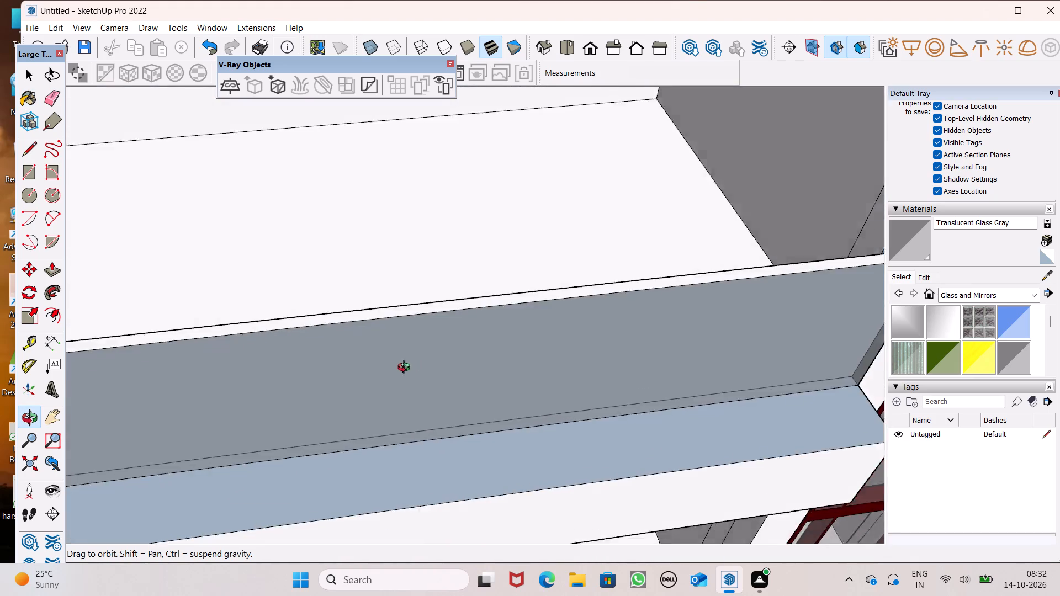
middle_click_drag(406, 369, 219, 393)
scroll(369, 352, "up", 7)
middle_click_drag(388, 424, 283, 444)
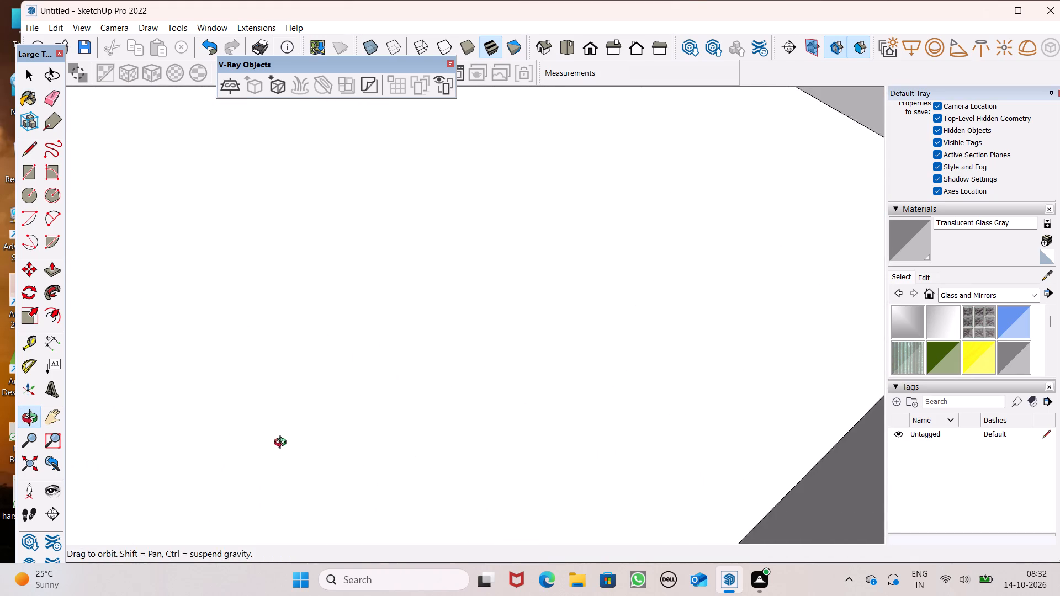
middle_click_drag(283, 444, 283, 428)
left_click(597, 38)
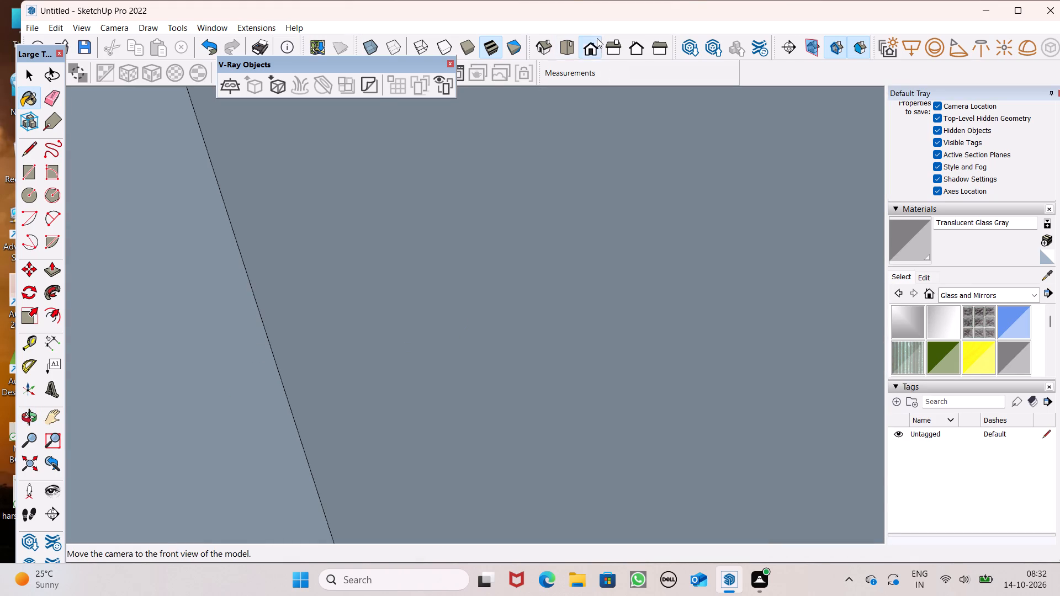
scroll(559, 157, "down", 7)
scroll(605, 204, "down", 11)
middle_click_drag(633, 216, 559, 294)
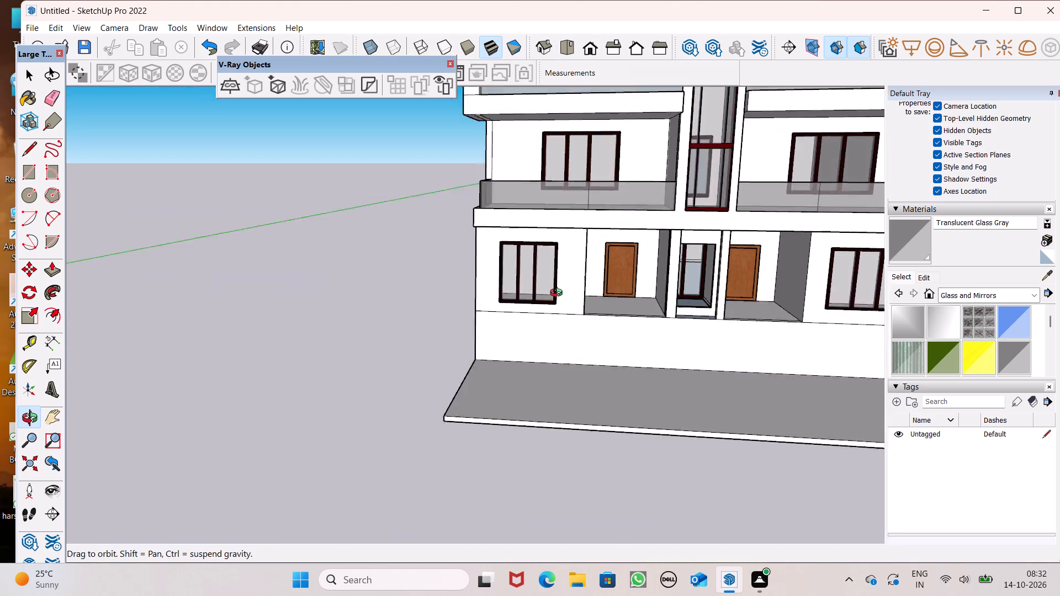
middle_click_drag(559, 294, 353, 493)
scroll(405, 351, "up", 8)
scroll(479, 349, "up", 8)
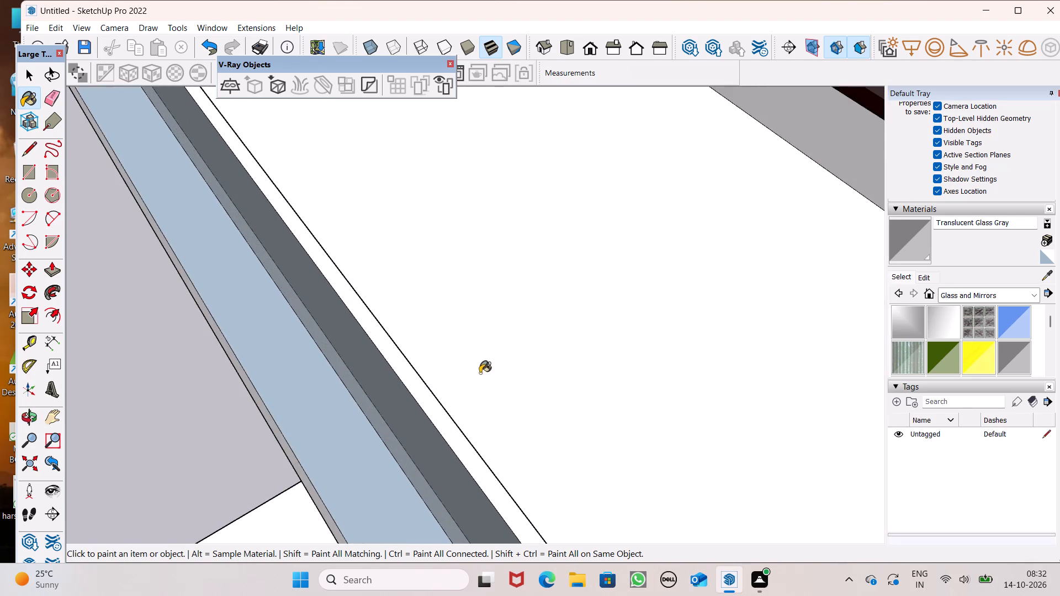
middle_click_drag(480, 373, 415, 304)
scroll(388, 311, "up", 7)
left_click_drag(192, 337, 197, 340)
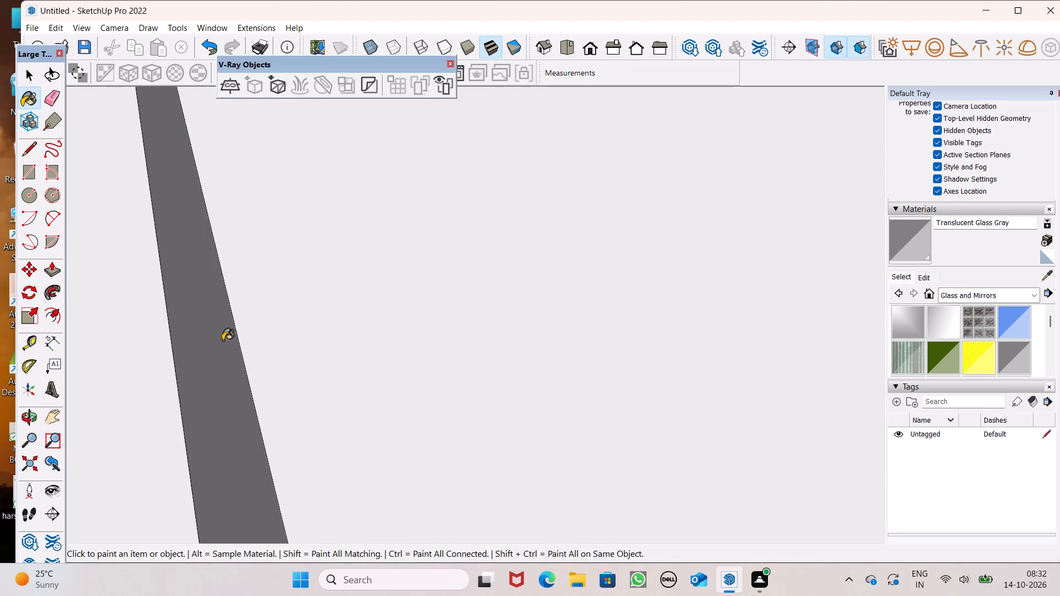
Paint the front face of the top left balcony's parapet with Translucent Glass Gray.
middle_click_drag(222, 340, 614, 280)
scroll(571, 279, "down", 20)
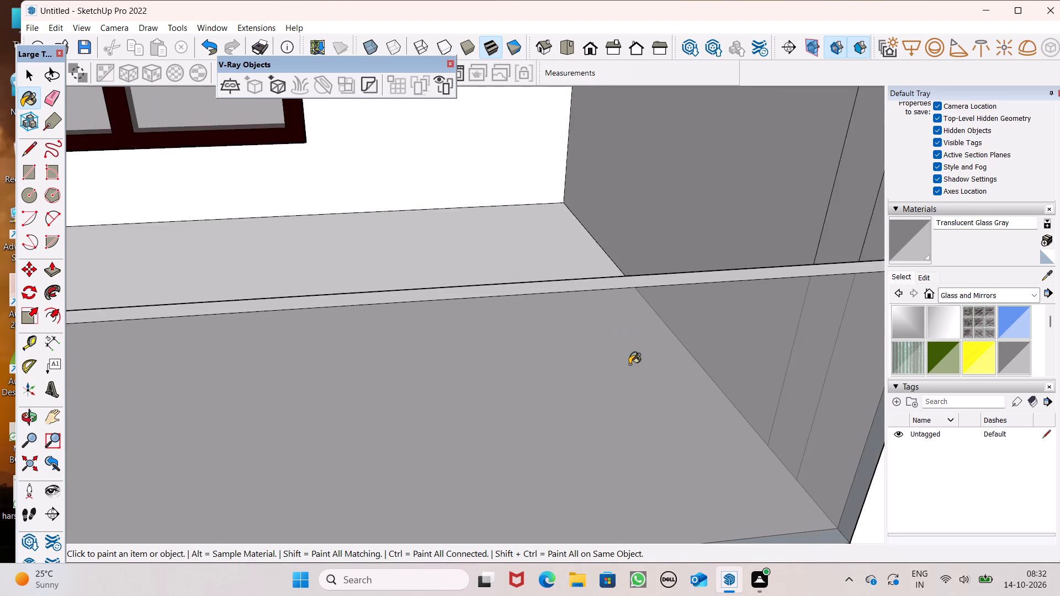
scroll(629, 364, "down", 12)
scroll(642, 394, "down", 9)
scroll(486, 227, "up", 7)
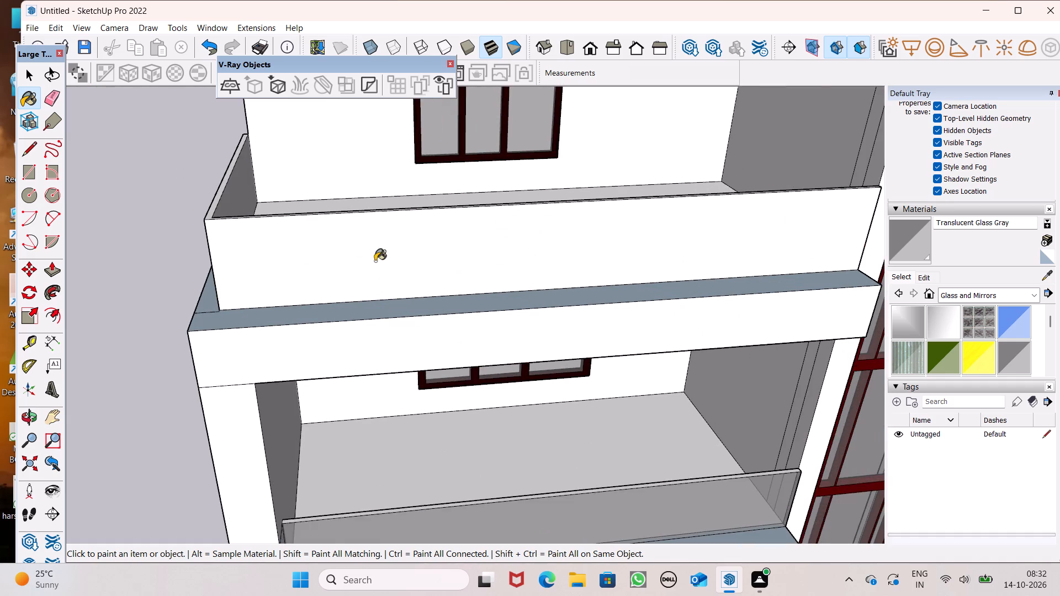
left_click(375, 261)
left_click(209, 188)
Paint the remaining side and inner faces of the top left balcony's parapet with Translucent Glass Gray.
middle_click_drag(231, 215, 15, 322)
scroll(15, 326, "up", 1)
scroll(168, 299, "up", 8)
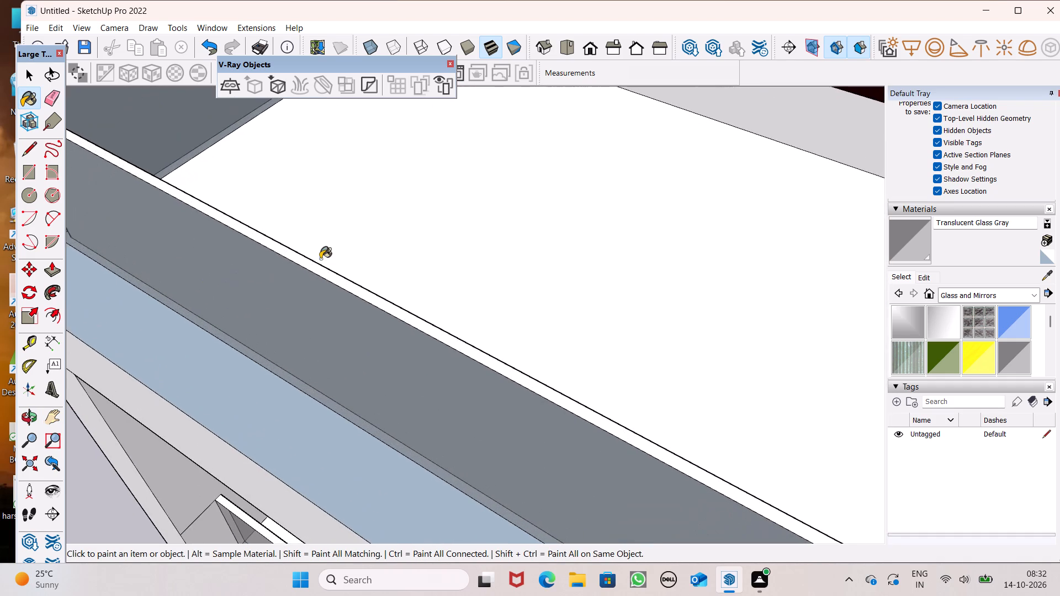
middle_click_drag(340, 259, 1059, 198)
scroll(1059, 198, "up", 1)
left_click(736, 100)
scroll(669, 303, "down", 3)
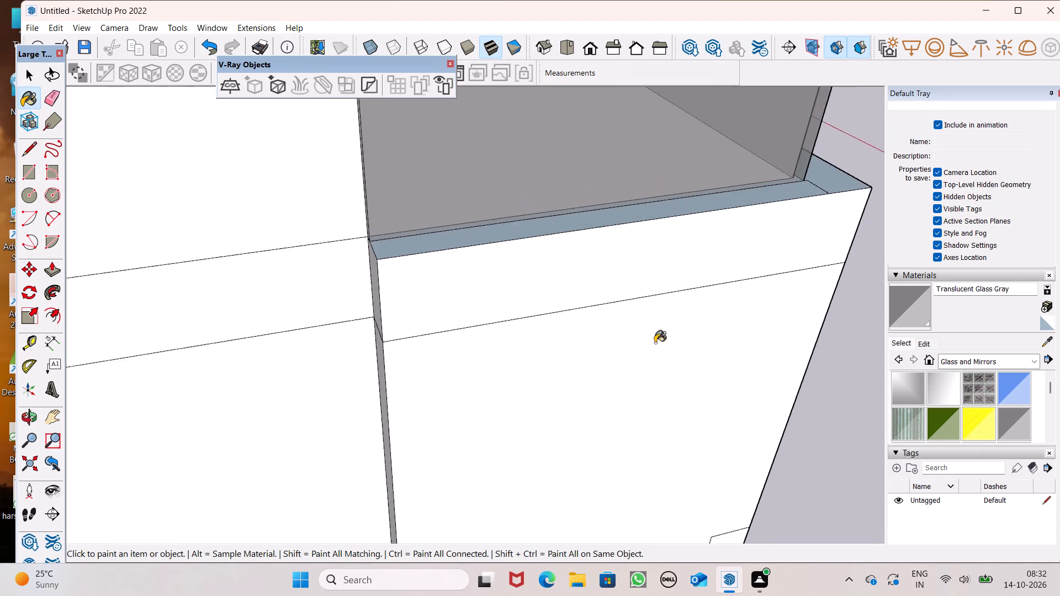
scroll(655, 343, "down", 4)
left_click(687, 140)
Paint the front face of the top right balcony's parapet with Translucent Glass Gray.
scroll(598, 252, "down", 7)
middle_click_drag(649, 337, 508, 322)
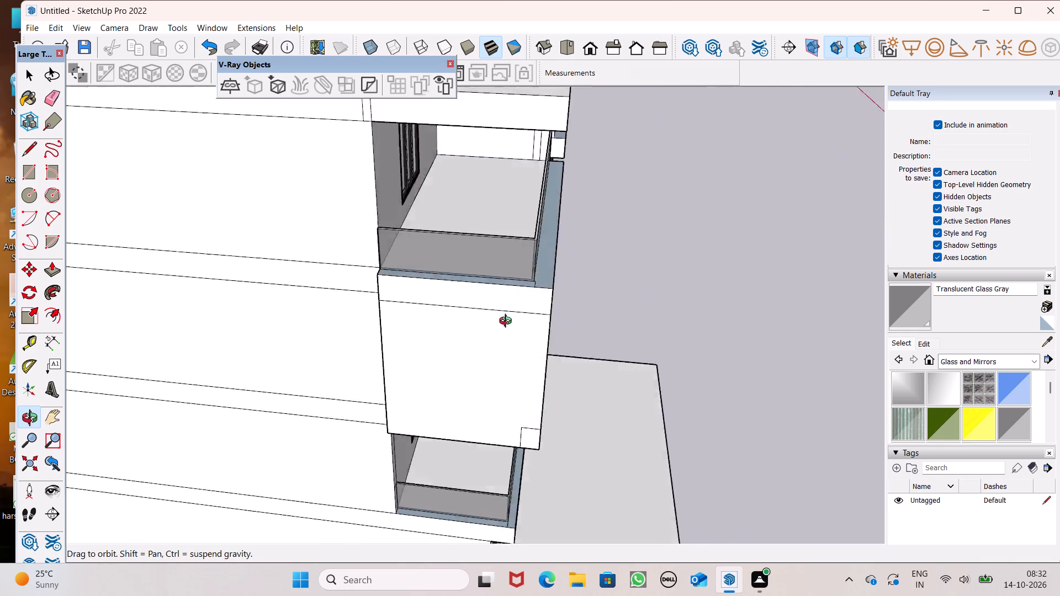
middle_click_drag(508, 322, 0, 300)
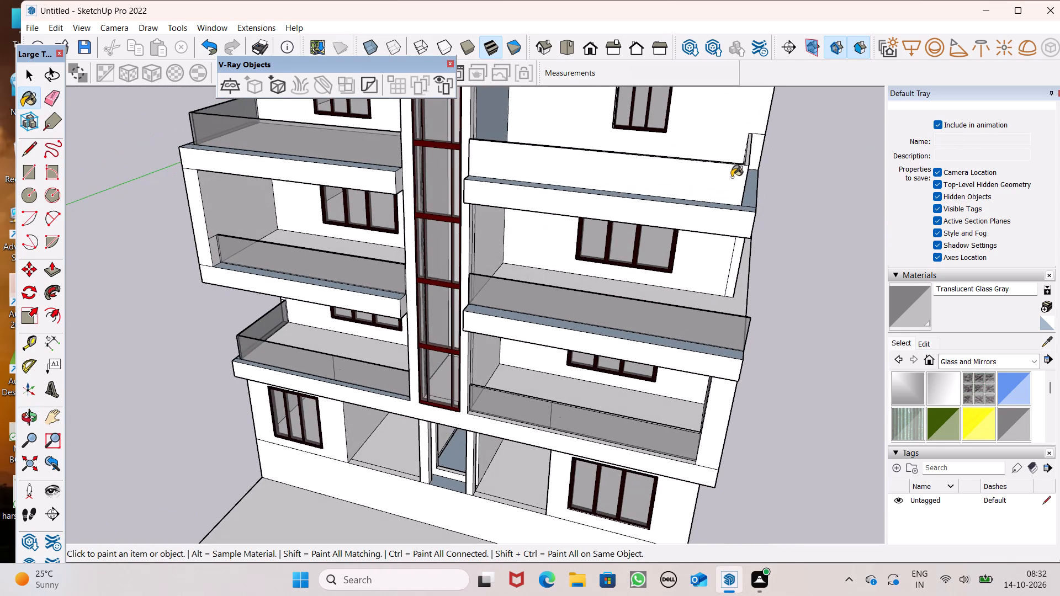
left_click(732, 178)
Paint the top right balcony's inner front parapet face and both faces of its side parapet with Translucent Glass Gray.
scroll(786, 180, "up", 1)
middle_click_drag(600, 237, 253, 274)
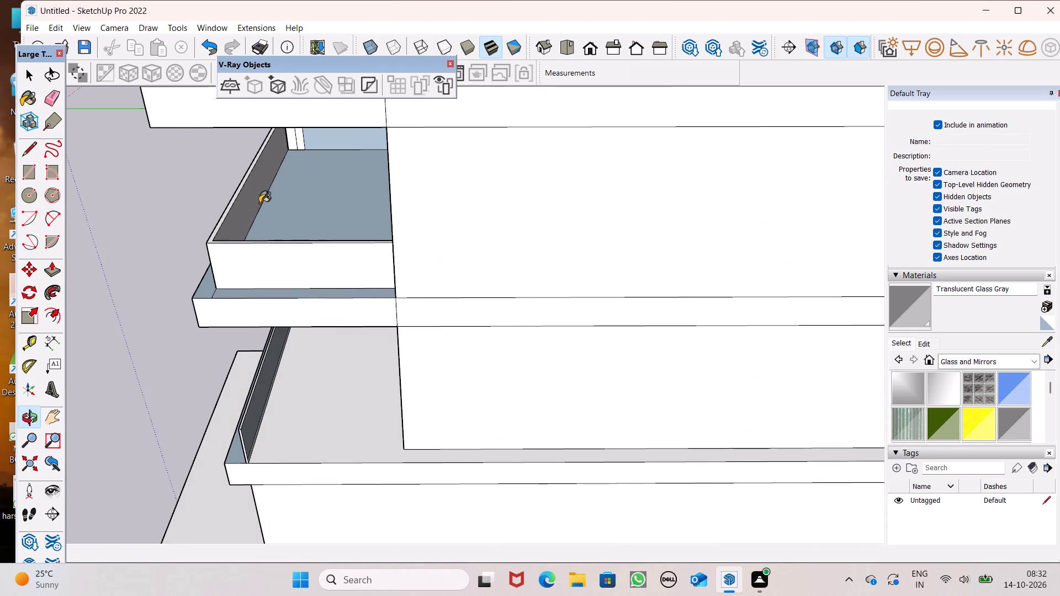
left_click(250, 203)
left_click(253, 269)
middle_click_drag(253, 273, 942, 349)
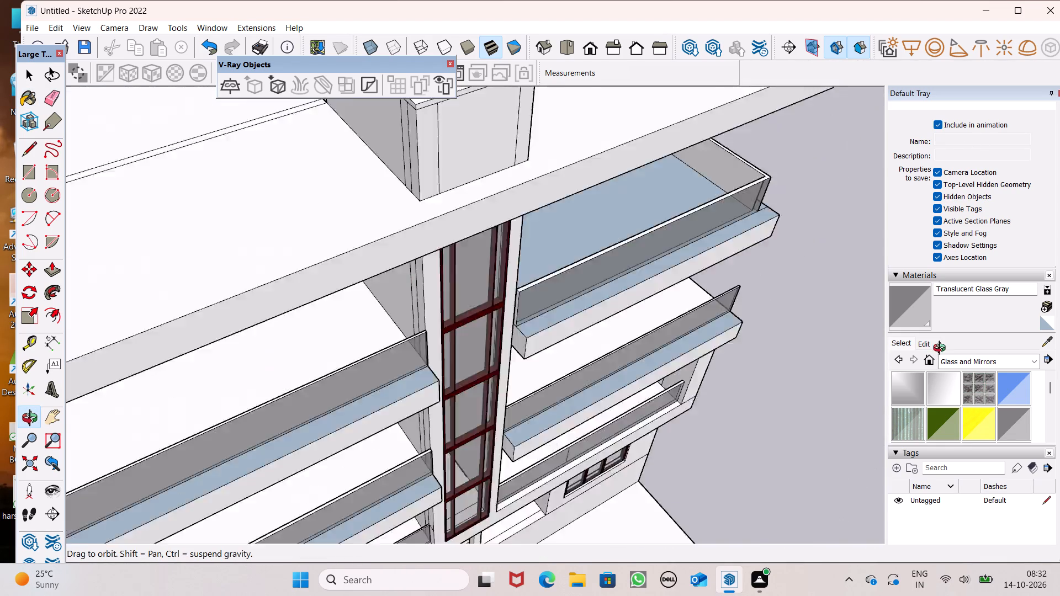
middle_click_drag(942, 349, 1004, 288)
left_click_drag(639, 104, 649, 110)
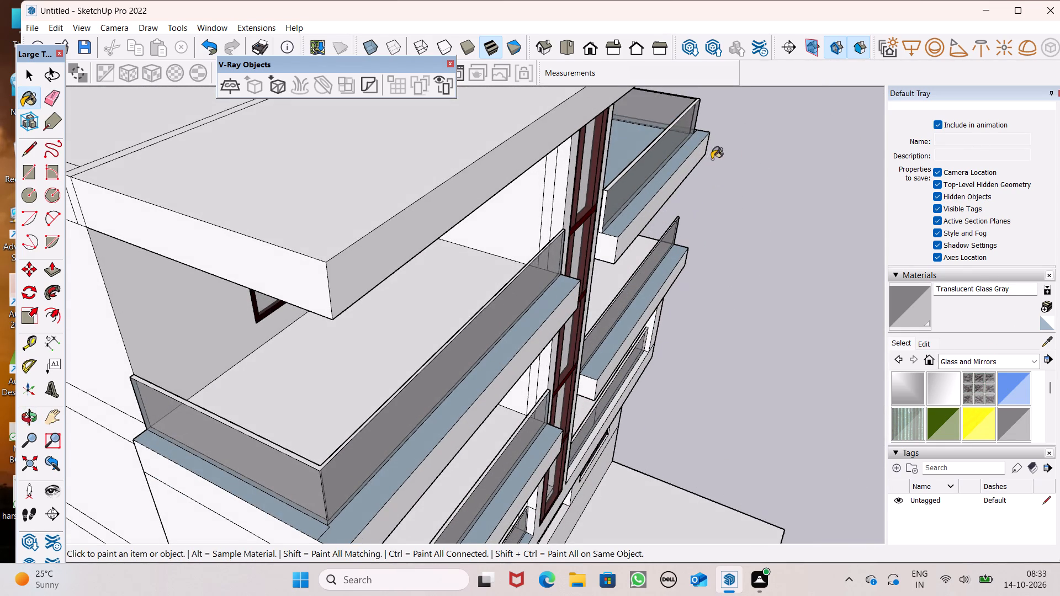
Extrude the top face of the top left balcony's glass parapet upward 2" with Push/Pull to form a rail.
scroll(744, 181, "down", 6)
middle_click_drag(750, 242, 555, 210)
scroll(555, 225, "up", 1)
key("space")
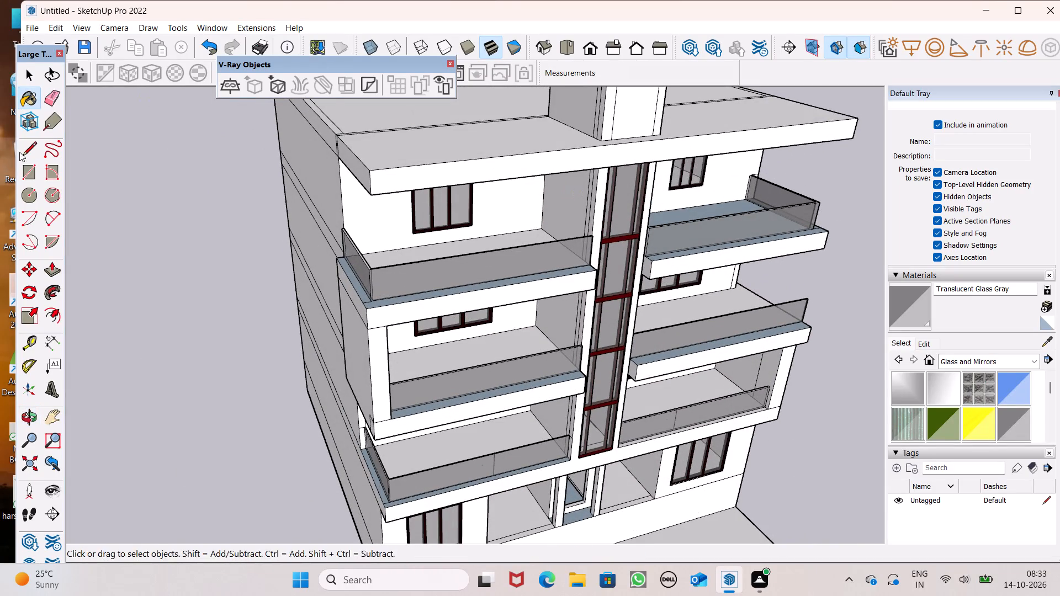
scroll(208, 167, "down", 8)
middle_click_drag(448, 260, 292, 185)
key("space")
scroll(325, 222, "up", 1)
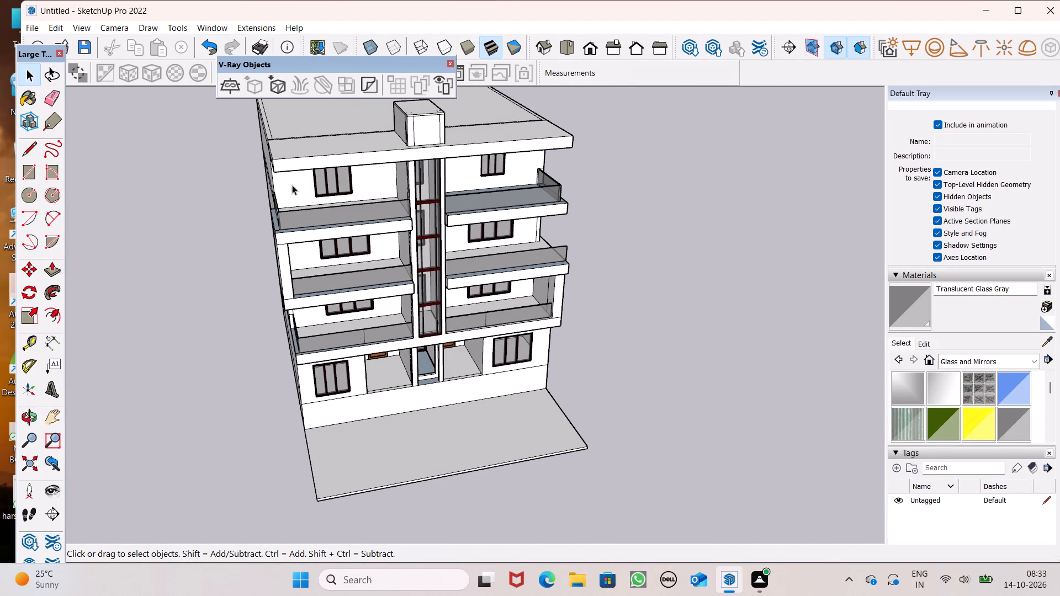
middle_click_drag(292, 185, 266, 173)
scroll(287, 233, "up", 7)
scroll(258, 179, "up", 7)
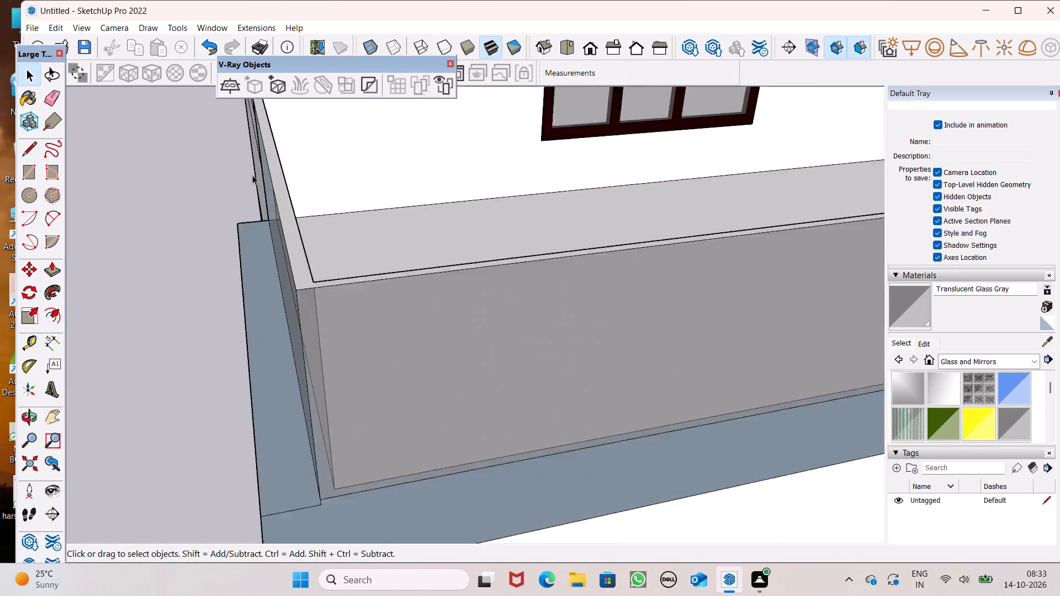
scroll(252, 175, "up", 1)
scroll(262, 189, "down", 2)
left_click(53, 279)
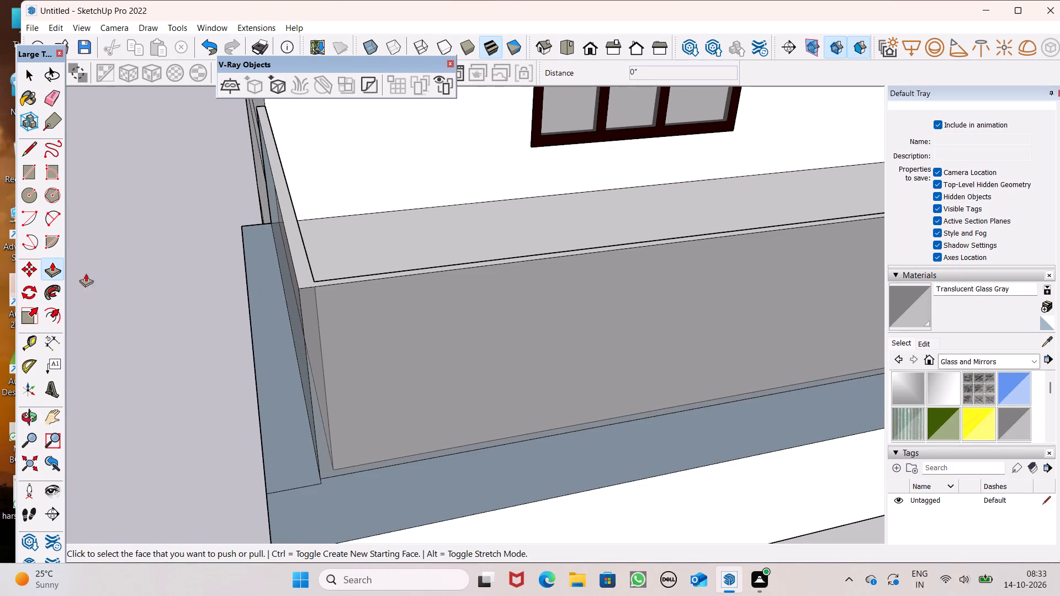
left_click_drag(309, 275, 309, 268)
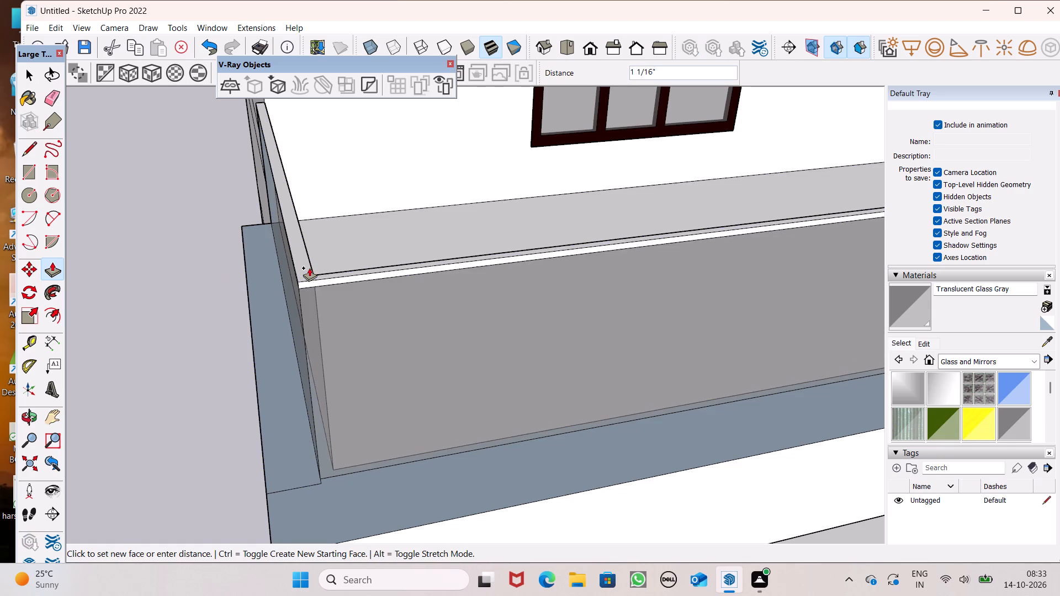
left_click_drag(309, 268, 309, 266)
key("2")
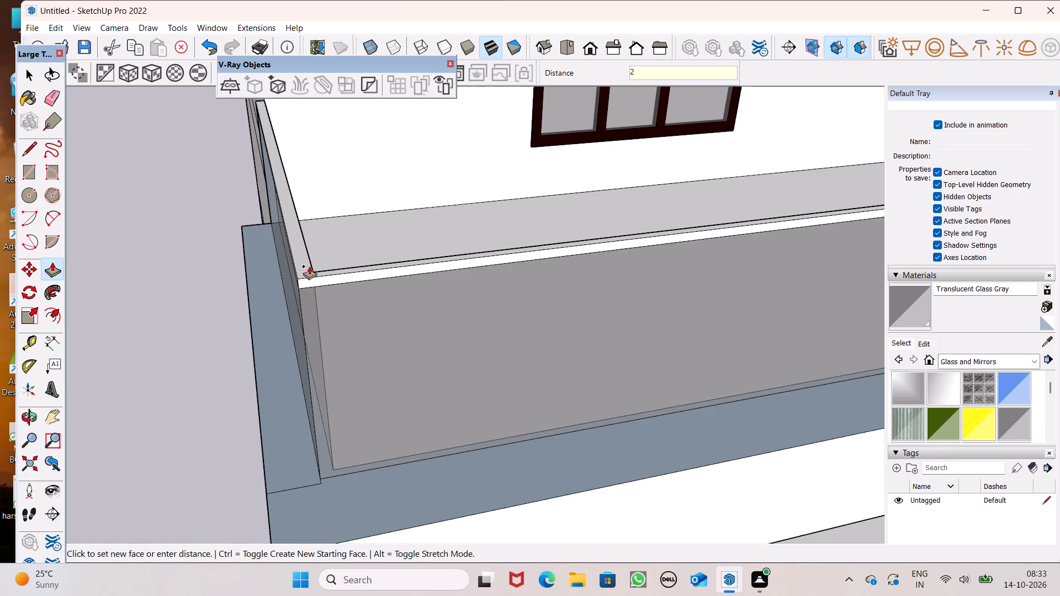
left_click_drag(309, 266, 309, 265)
key("shift+quotedbl")
key("Return")
Extrude the top face of the middle left balcony's glass parapet upward 2" to form a rail.
scroll(309, 216, "down", 9)
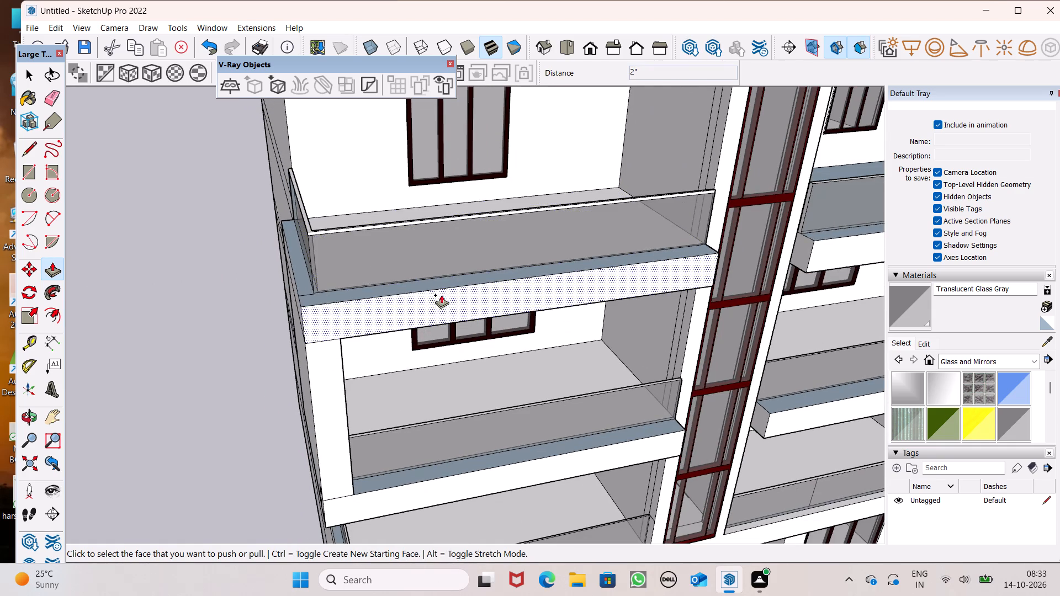
scroll(432, 263, "up", 1)
scroll(426, 336, "down", 4)
scroll(397, 416, "up", 15)
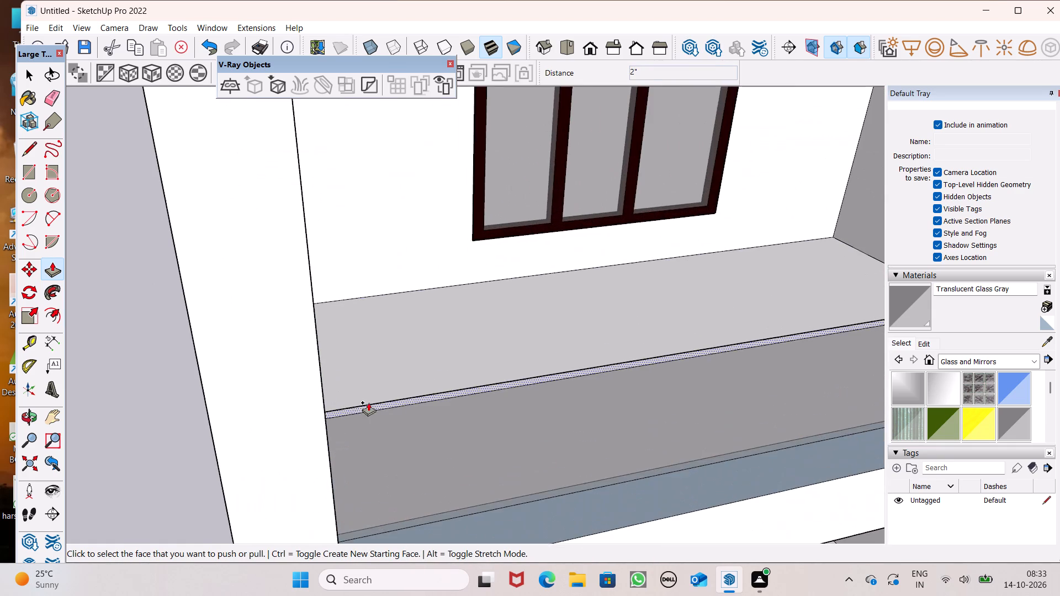
scroll(346, 398, "up", 6)
left_click_drag(326, 422, 319, 412)
key("2")
key("shift+quotedbl")
key("Return")
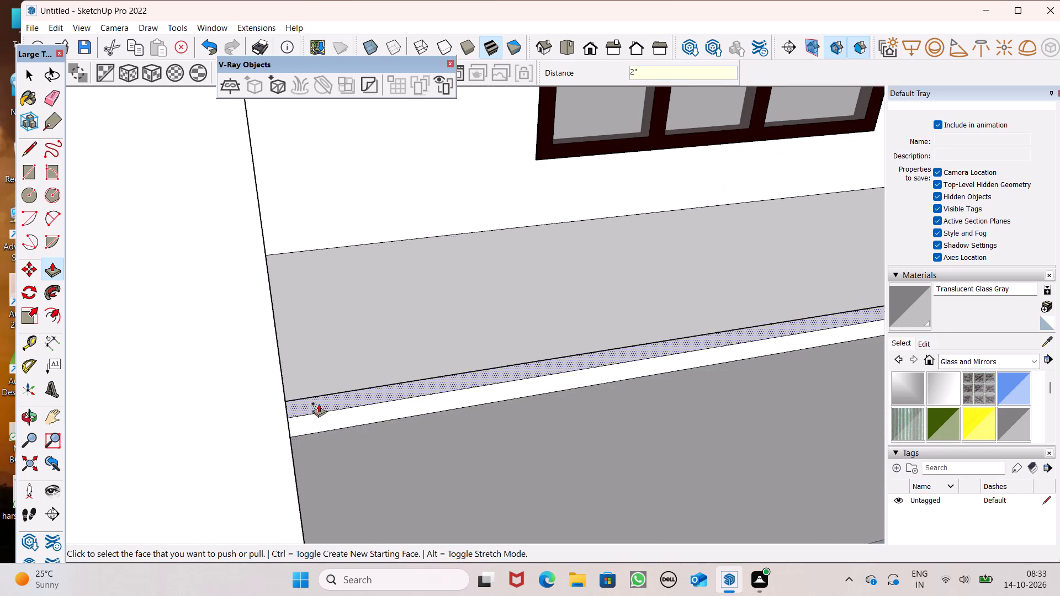
Extrude the top face of the lowest left balcony's glass parapet upward 2" to form a rail.
scroll(358, 308, "down", 7)
scroll(295, 353, "down", 11)
scroll(362, 503, "up", 6)
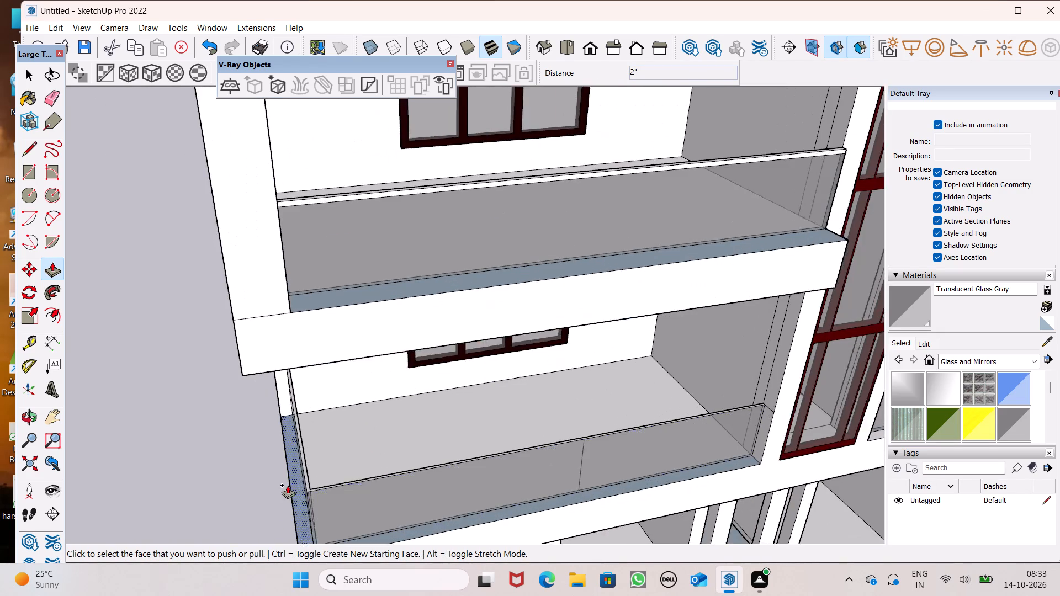
scroll(291, 484, "up", 14)
left_click_drag(347, 502, 344, 485)
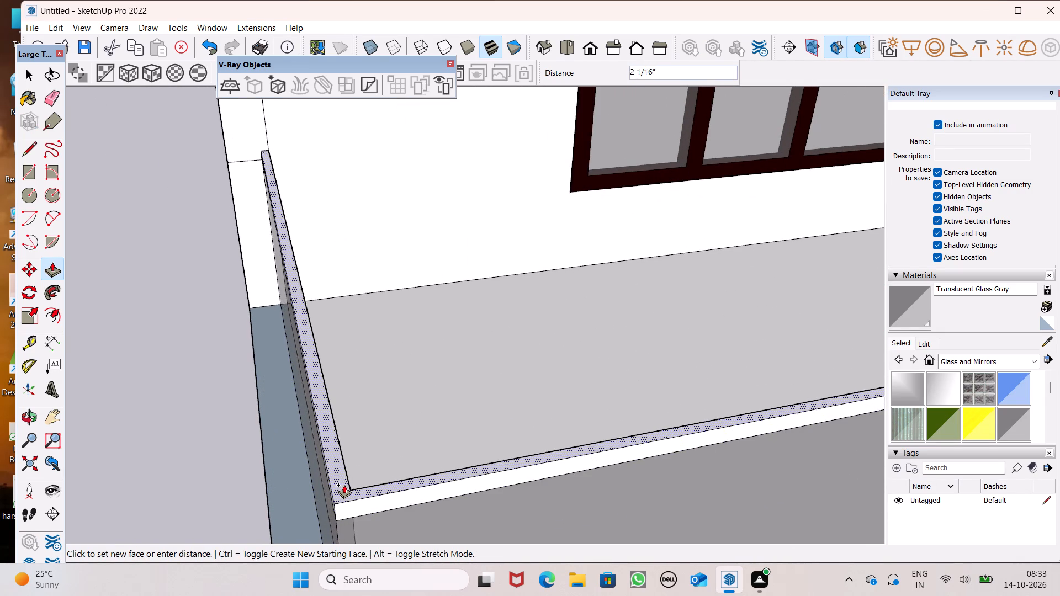
left_click_drag(344, 485, 357, 479)
key("2")
key("shift+quotedbl")
key("Return")
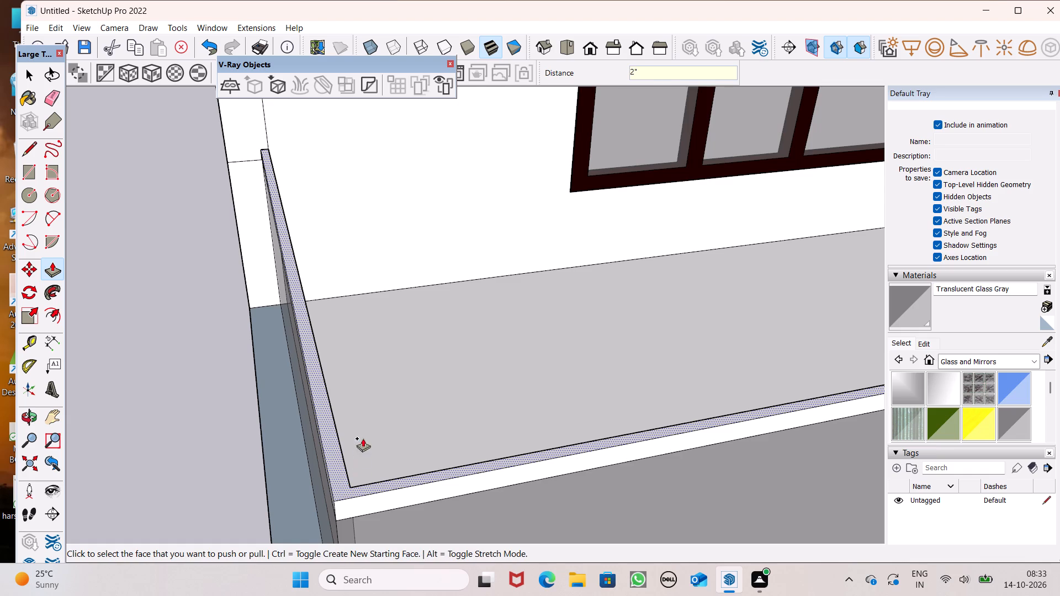
Extrude the top face of the lowest right balcony's glass parapet upward 2" to form a rail.
scroll(369, 416, "down", 1)
scroll(369, 416, "up", 1)
scroll(368, 414, "down", 6)
scroll(326, 393, "down", 15)
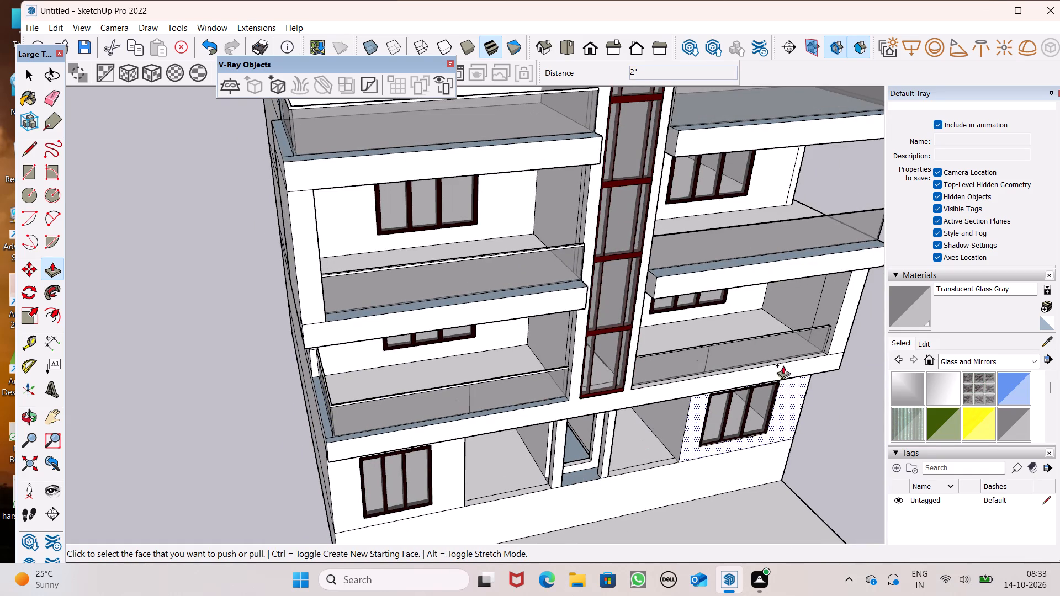
scroll(817, 275, "up", 8)
scroll(771, 331, "up", 6)
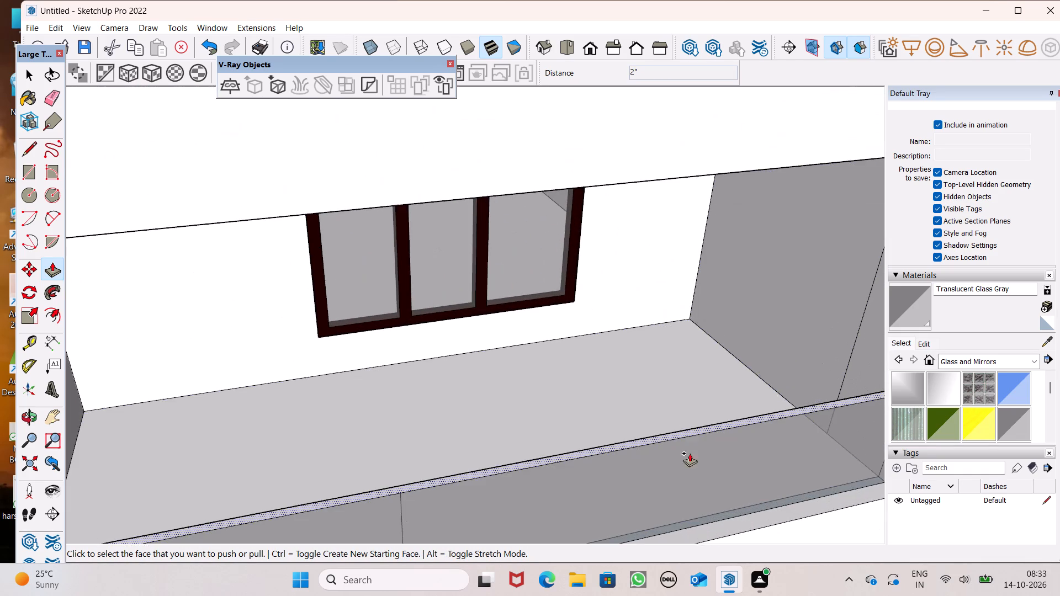
scroll(500, 471, "up", 7)
left_click_drag(480, 471, 479, 455)
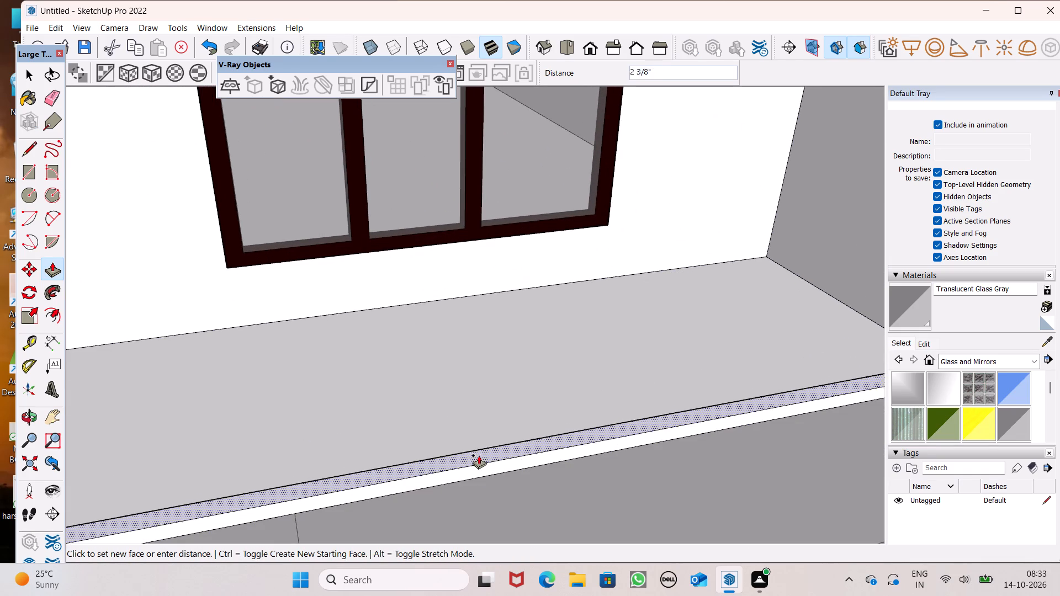
left_click_drag(479, 455, 479, 451)
key("2")
key("shift+quotedbl")
key("Return")
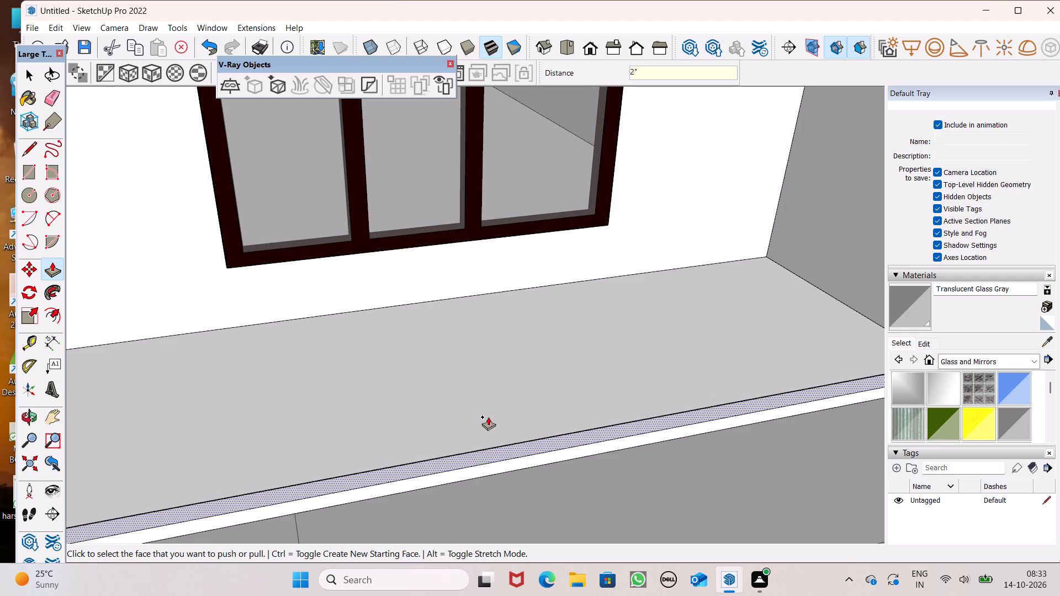
Extrude the top face of the middle right balcony's glass parapet upward 2" to form a rail.
scroll(501, 405, "down", 7)
scroll(770, 349, "down", 12)
scroll(809, 381, "down", 3)
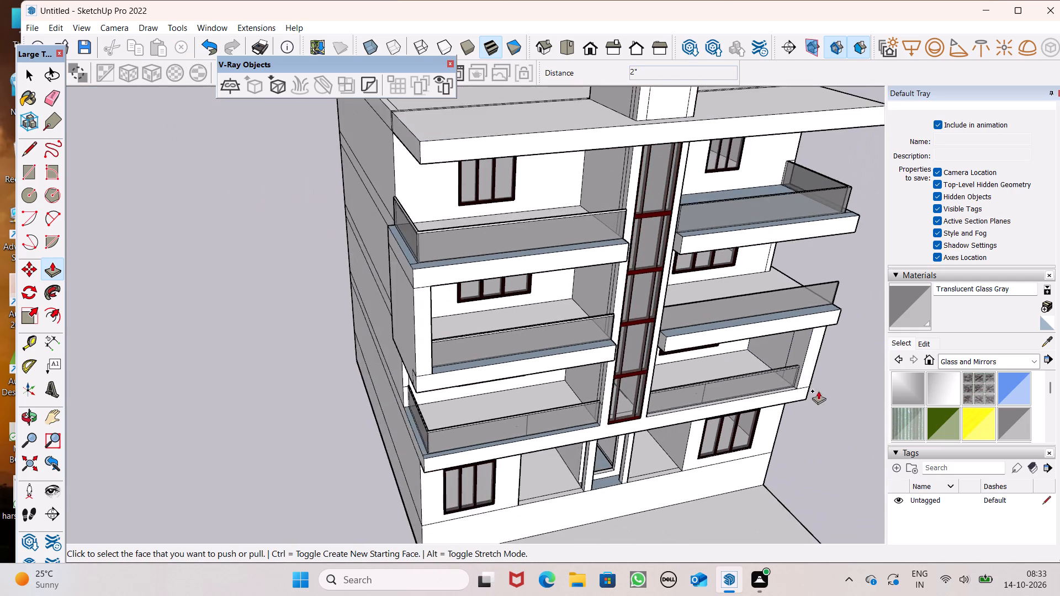
middle_click_drag(818, 391, 726, 439)
scroll(727, 449, "up", 1)
scroll(736, 354, "up", 6)
scroll(581, 365, "up", 7)
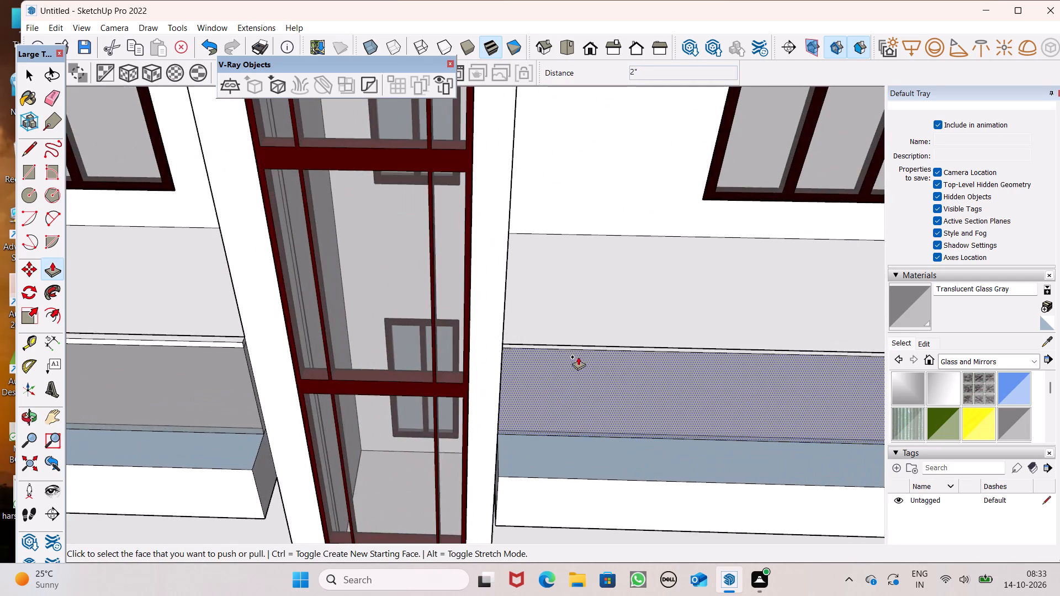
middle_click_drag(577, 360, 571, 430)
scroll(549, 449, "up", 6)
left_click_drag(545, 446, 545, 434)
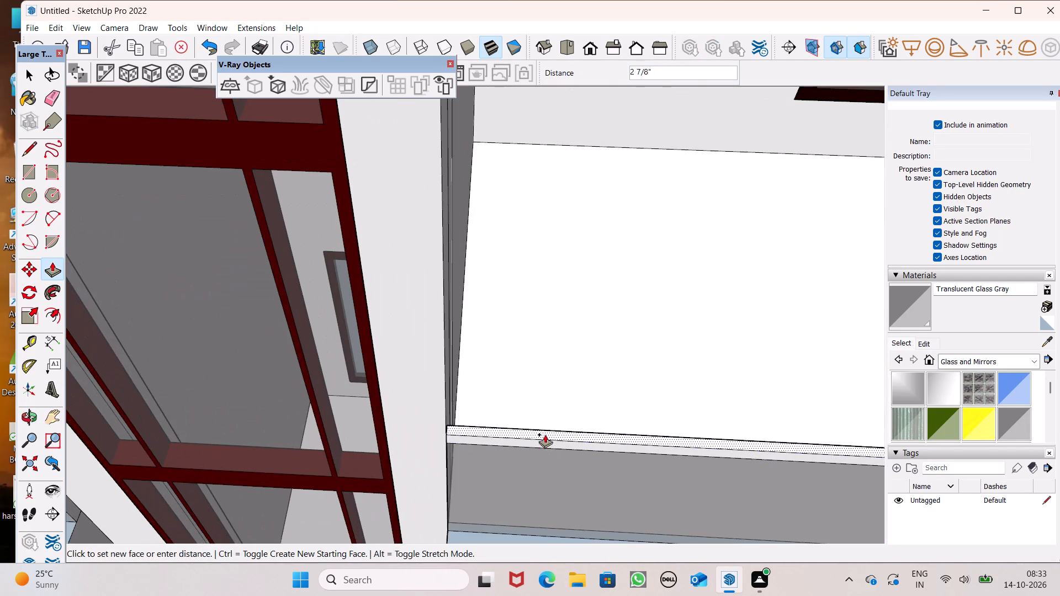
left_click_drag(545, 434, 545, 433)
key("2")
key("shift+quotedbl")
key("Return")
Extrude the top face of the top right balcony's glass parapet upward 2" to form a rail.
scroll(547, 457, "down", 14)
scroll(545, 466, "down", 7)
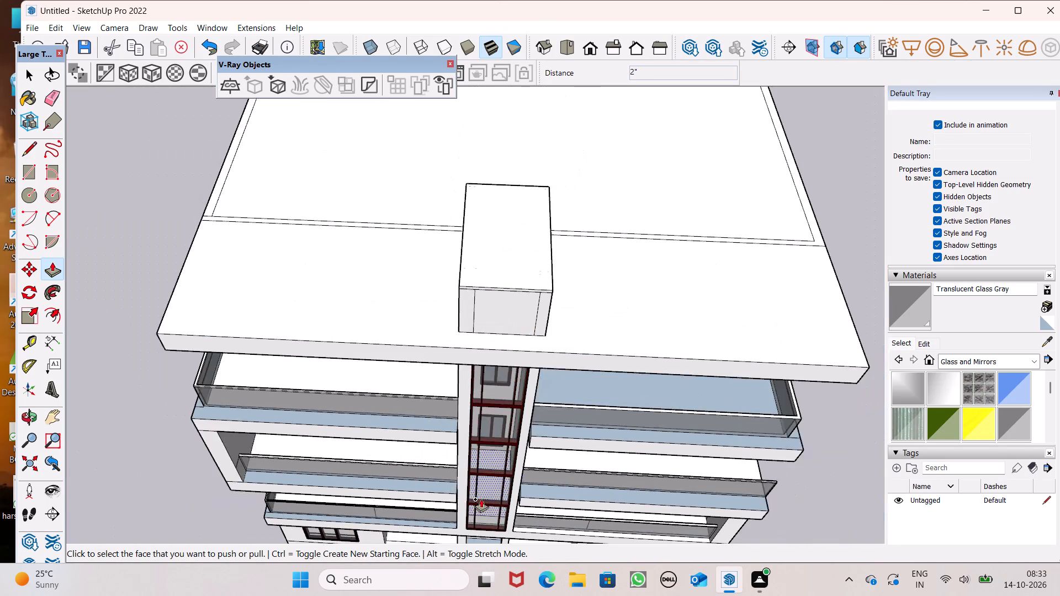
scroll(682, 423, "up", 13)
scroll(357, 407, "up", 6)
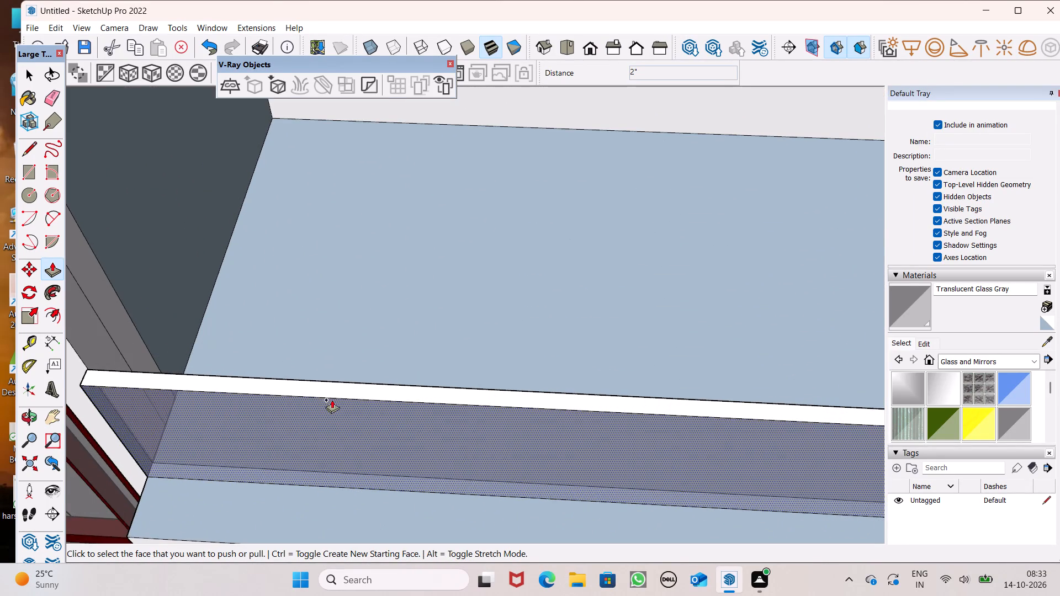
left_click_drag(328, 386, 330, 372)
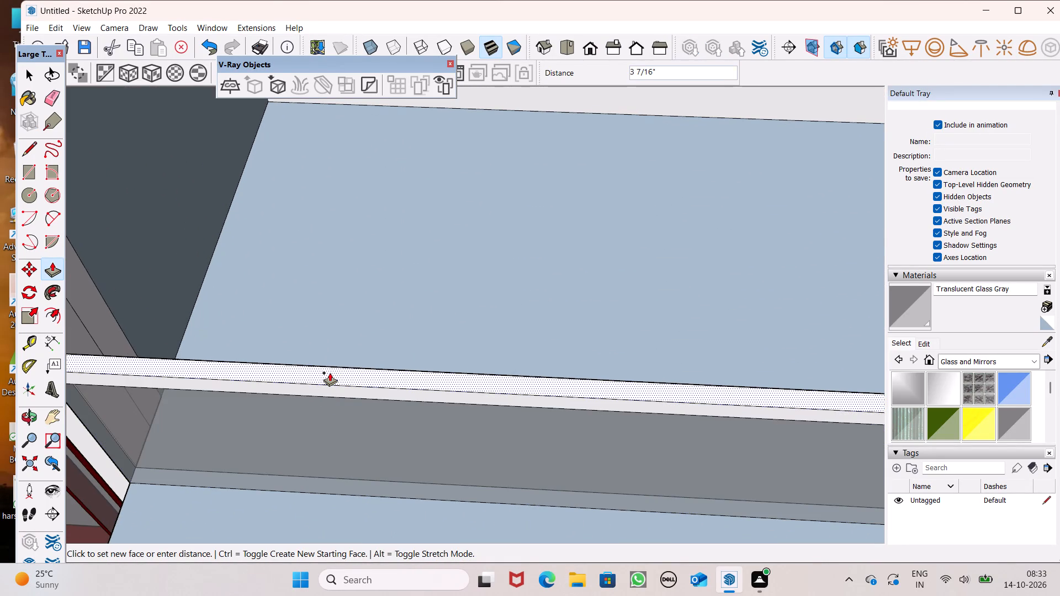
left_click_drag(330, 372, 336, 371)
key("2")
key("shift+quotedbl")
key("Return")
scroll(500, 326, "down", 7)
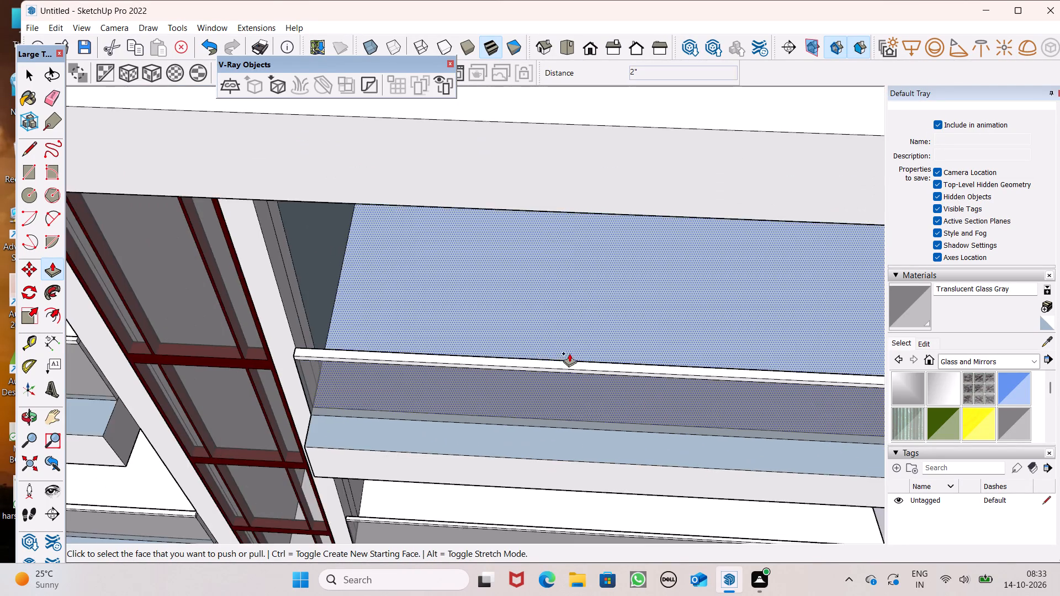
scroll(576, 358, "down", 6)
key("space")
Paint the top face and the outer side and front faces of the top left balcony's rail with Metal Seamed.
scroll(678, 390, "down", 6)
middle_click_drag(678, 390, 764, 123)
scroll(675, 390, "up", 1)
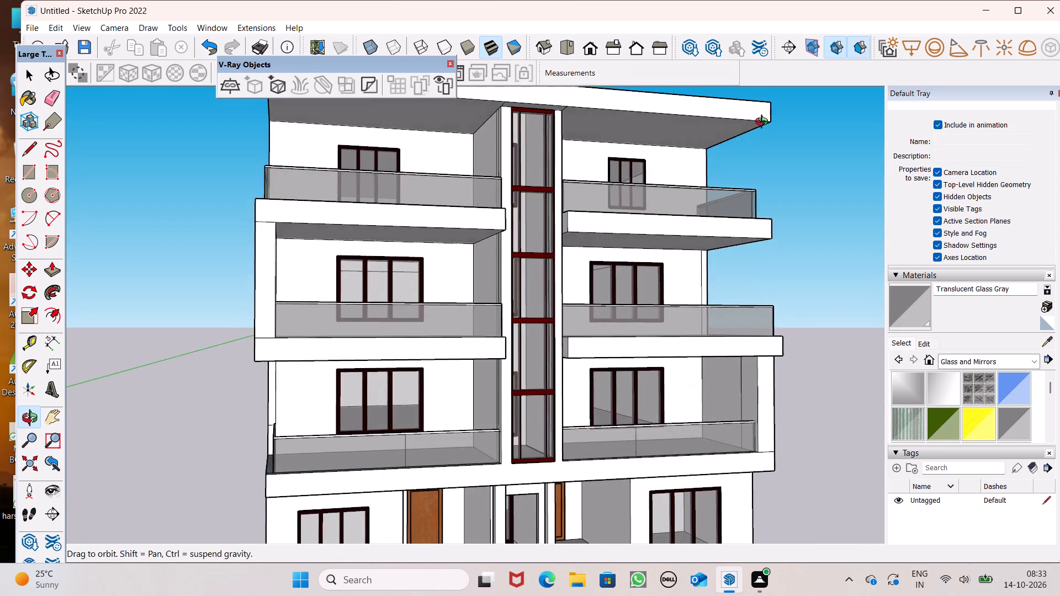
middle_click_drag(764, 123, 751, 199)
left_click(977, 361)
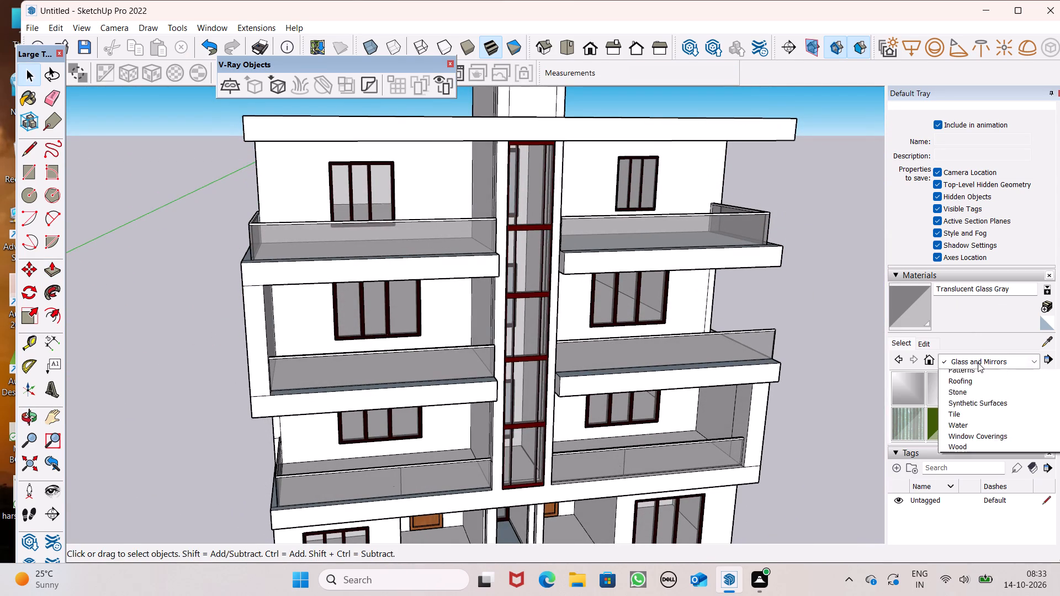
left_click(976, 406)
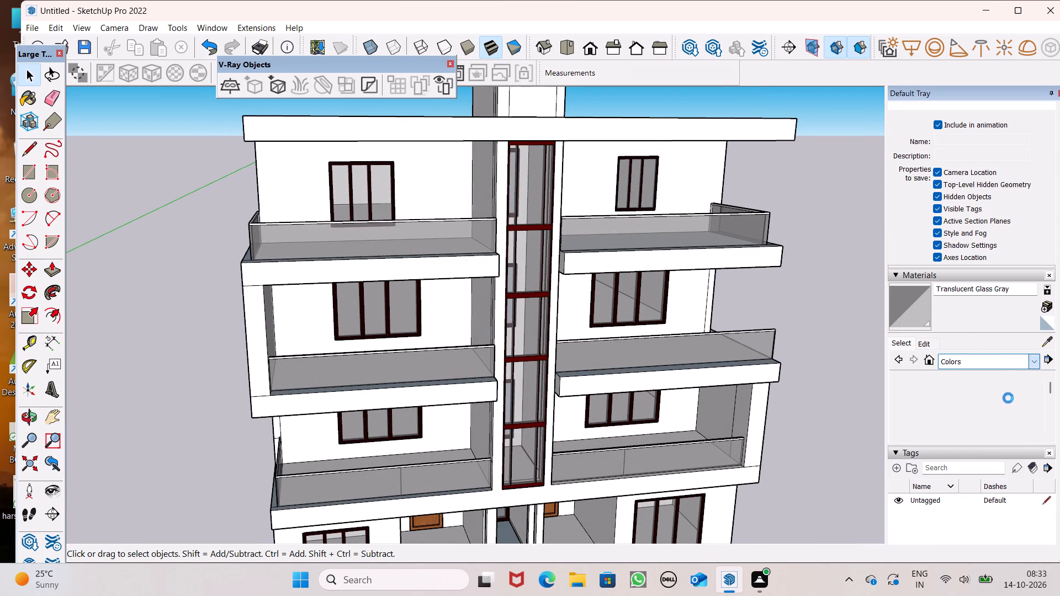
left_click(1009, 357)
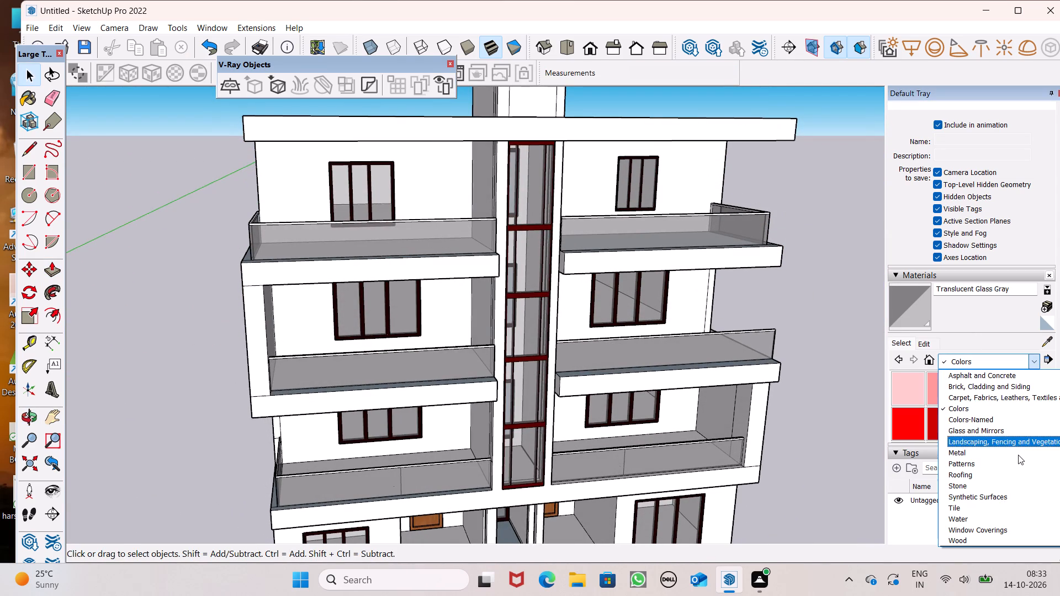
left_click(995, 451)
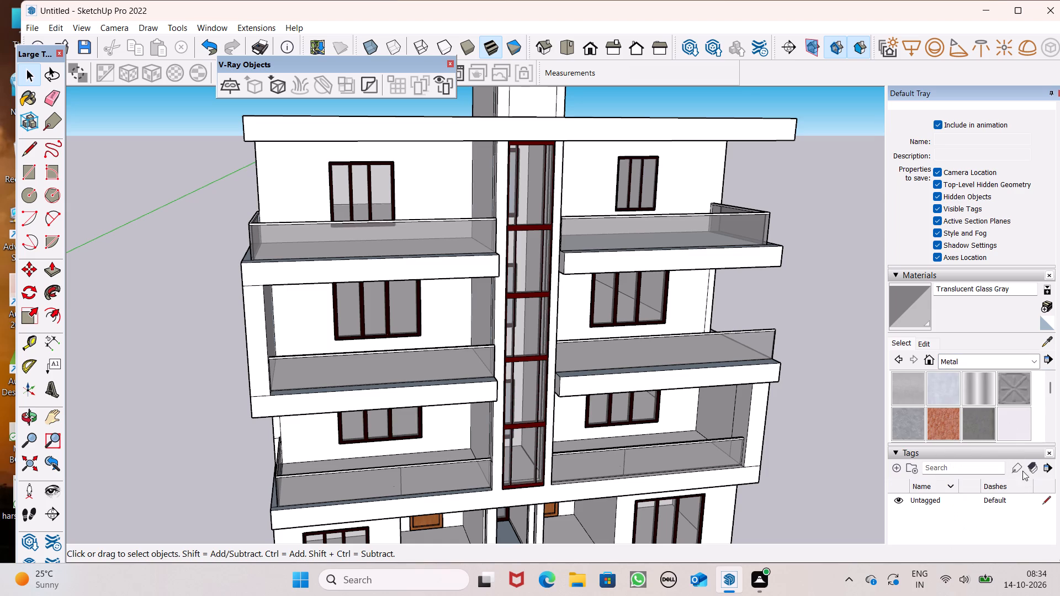
left_click(973, 418)
middle_click_drag(237, 292, 383, 363)
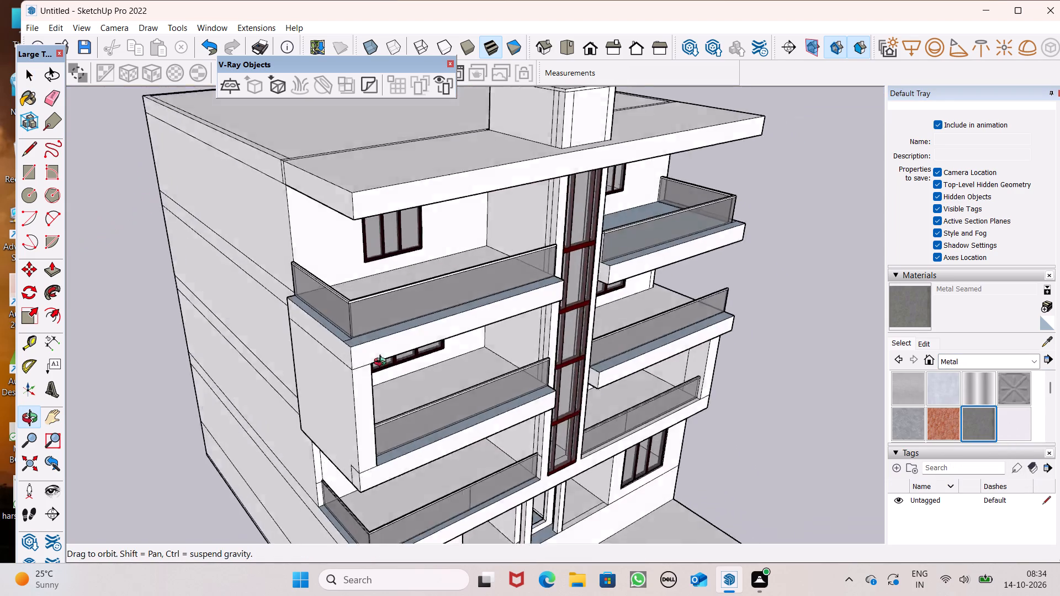
middle_click_drag(383, 363, 434, 400)
scroll(395, 333, "up", 8)
scroll(406, 379, "up", 16)
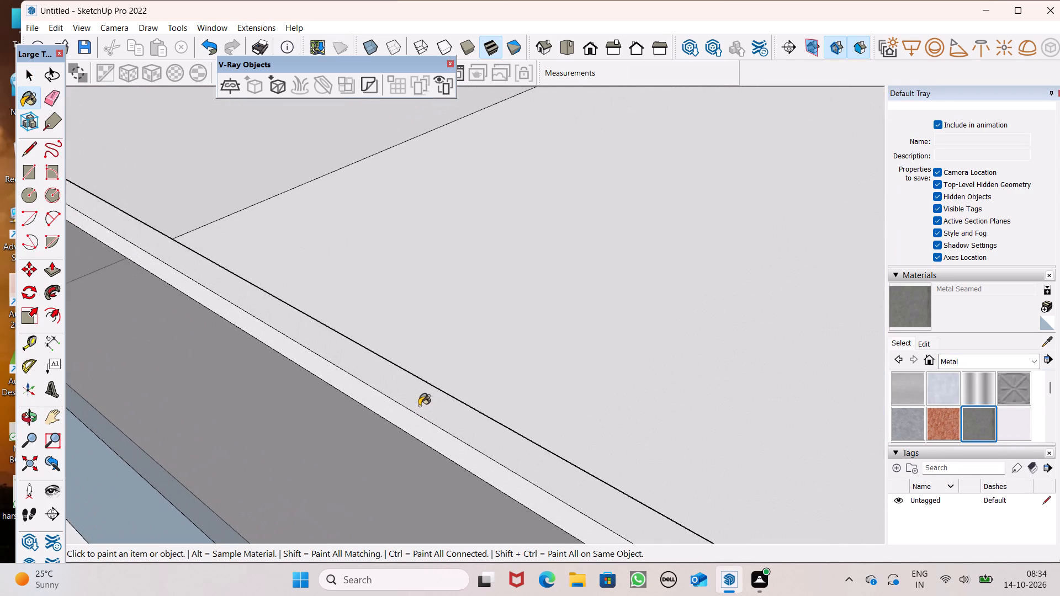
left_click(419, 404)
left_click_drag(405, 423, 414, 417)
scroll(305, 342, "down", 8)
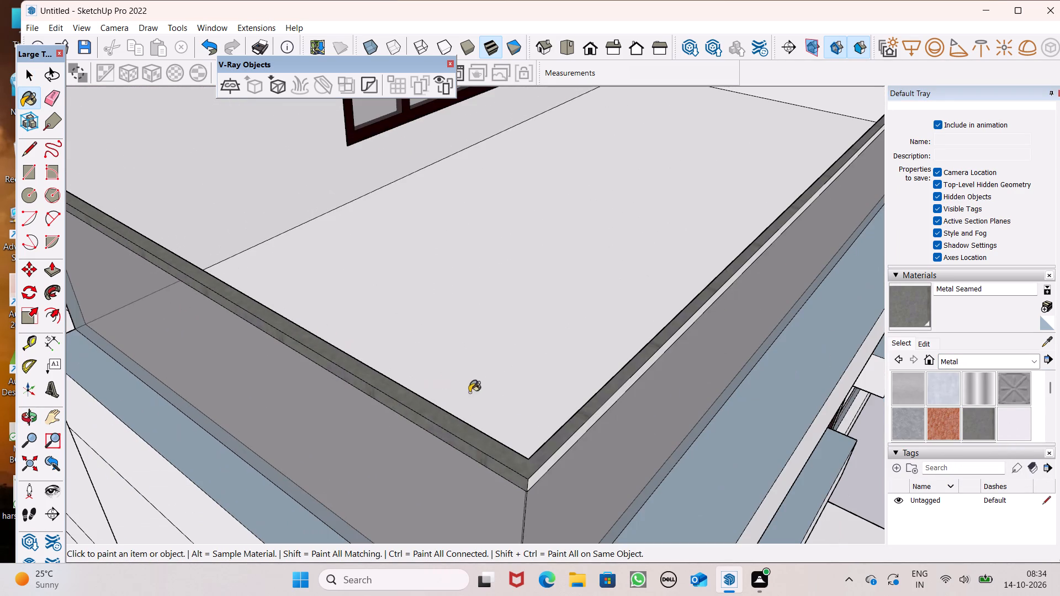
scroll(560, 469, "up", 7)
left_click(529, 462)
Paint the inner faces of the top left balcony's rail with Metal Seamed.
scroll(523, 438, "up", 1)
middle_click_drag(523, 440, 575, 451)
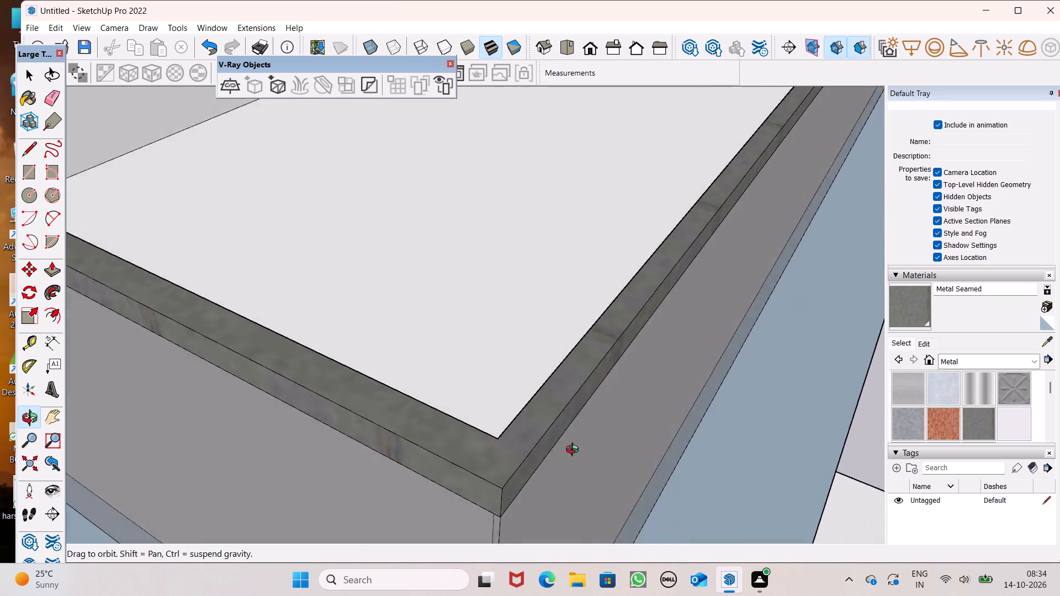
middle_click_drag(575, 451, 1013, 324)
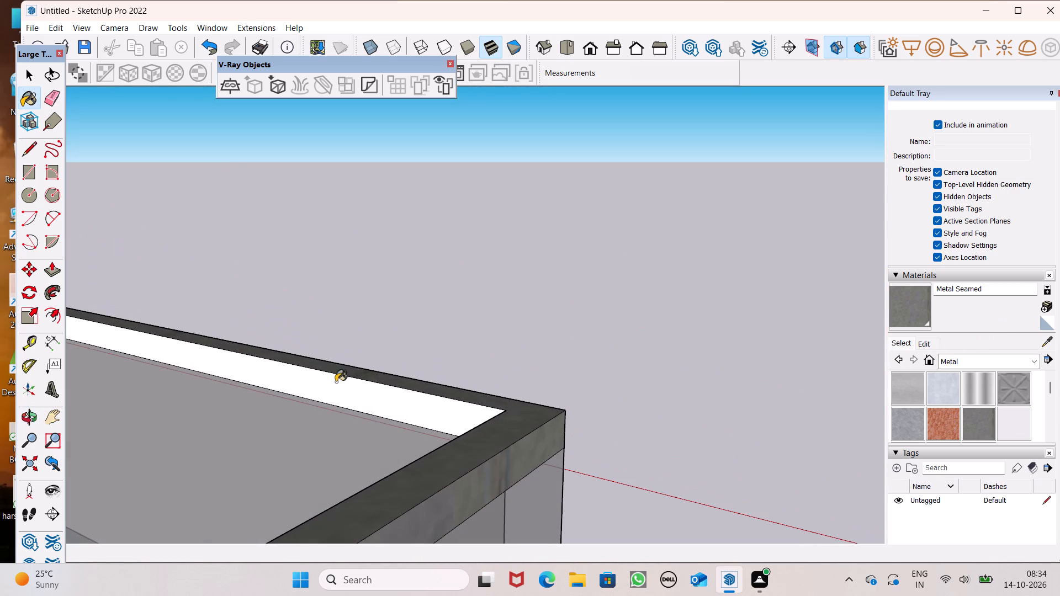
left_click(343, 385)
scroll(447, 358, "down", 4)
middle_click_drag(531, 366, 0, 426)
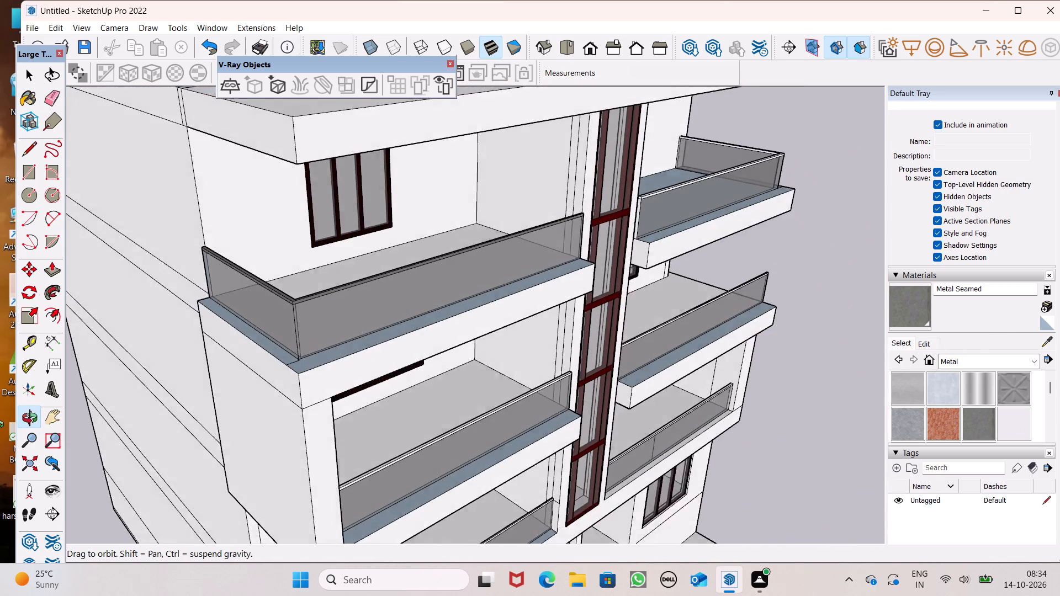
middle_click_drag(0, 426, 13, 398)
scroll(0, 410, "up", 1)
middle_click_drag(679, 327, 280, 360)
scroll(222, 219, "up", 7)
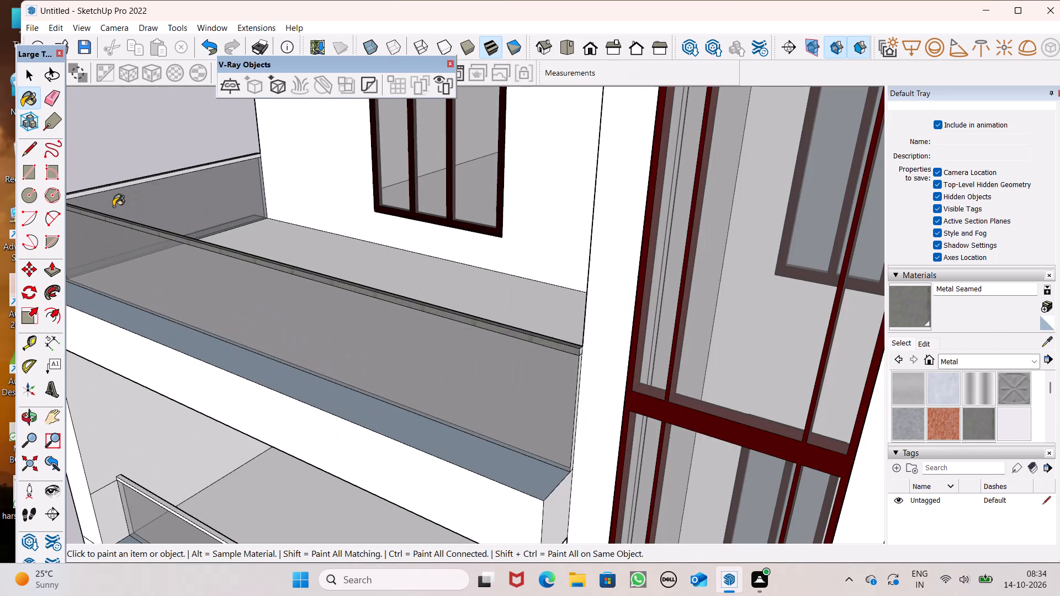
scroll(100, 192, "up", 8)
middle_click(100, 192)
left_click(102, 186)
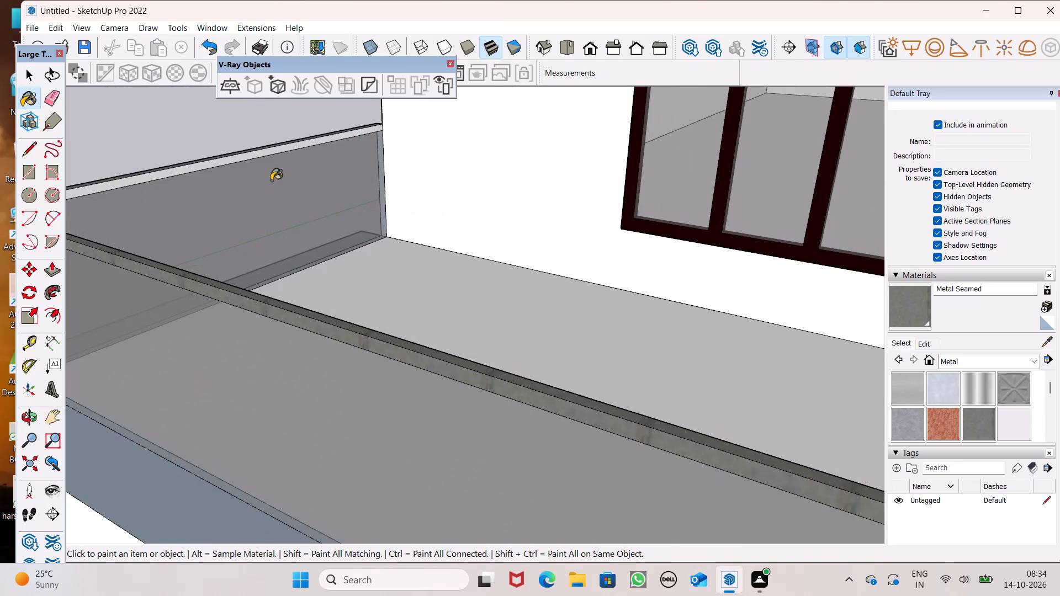
Paint the top face and the outer front and side faces of the top right balcony's rail with Metal Seamed.
scroll(300, 190, "down", 12)
scroll(442, 257, "down", 4)
scroll(754, 329, "up", 4)
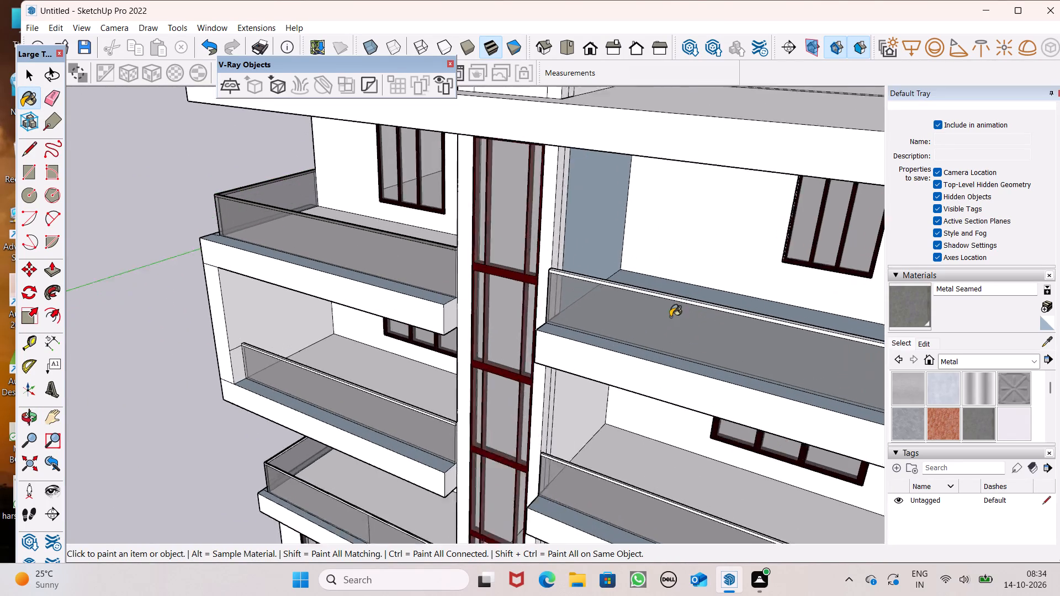
scroll(670, 317, "up", 3)
scroll(621, 285, "up", 15)
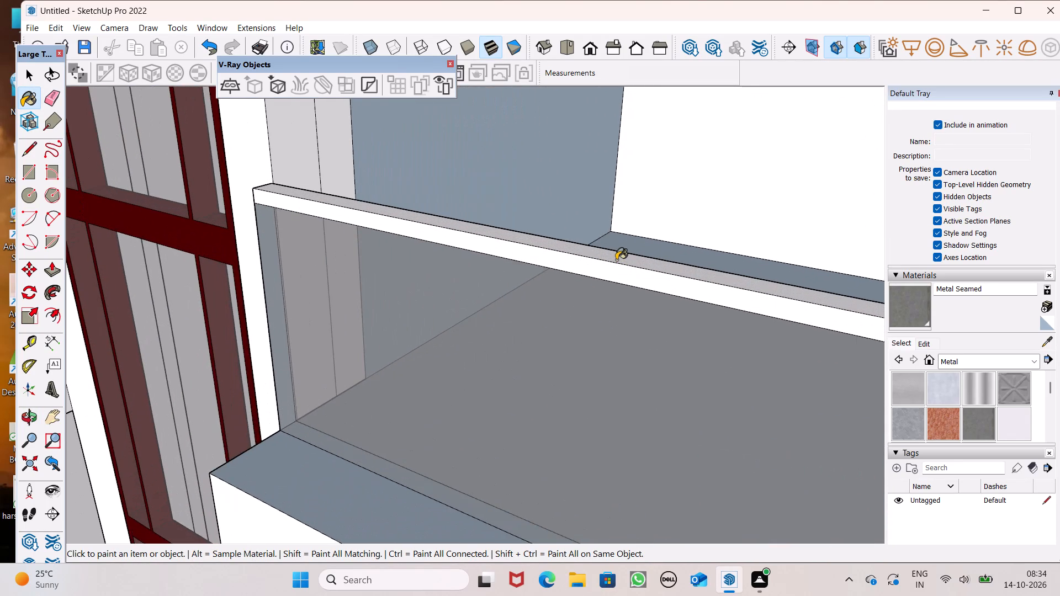
left_click(616, 260)
left_click(613, 268)
scroll(629, 241, "down", 13)
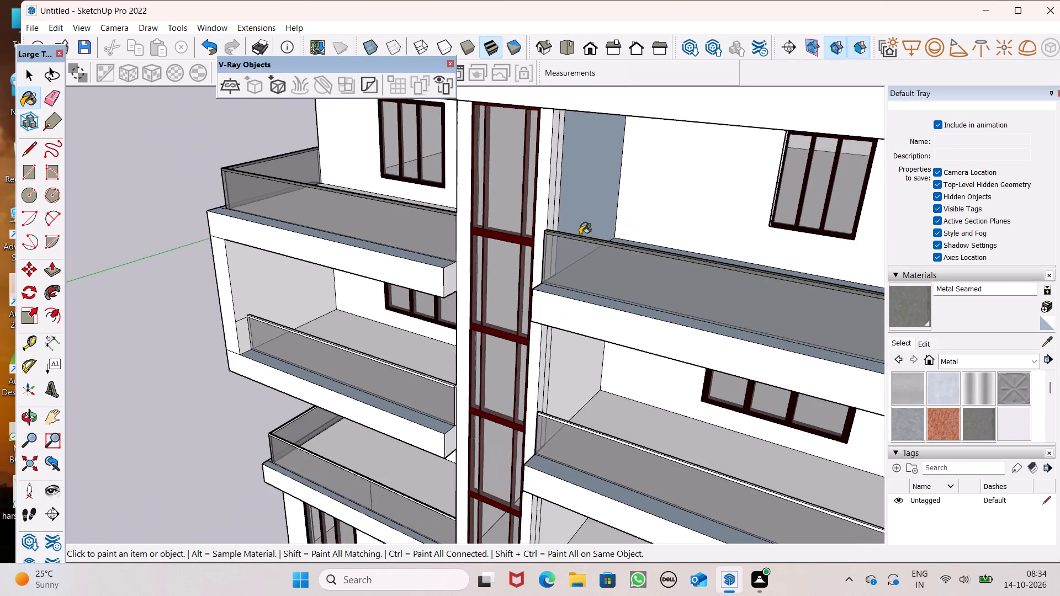
scroll(573, 238, "down", 6)
middle_click_drag(720, 276, 451, 280)
scroll(496, 371, "up", 6)
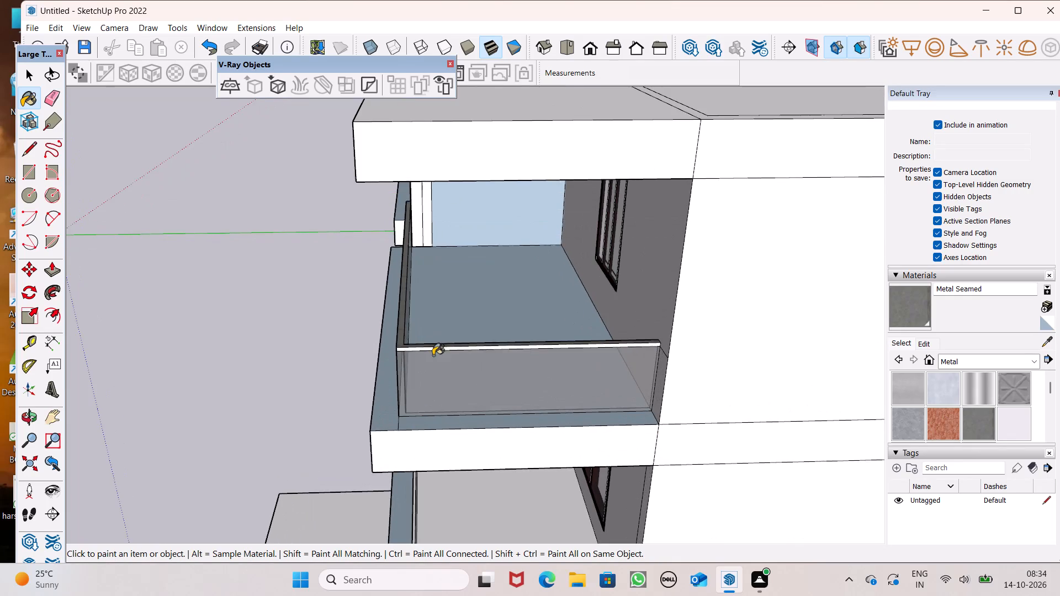
scroll(439, 355, "up", 7)
left_click(405, 335)
Paint the inner face of the top right balcony's front rail with Metal Seamed.
scroll(449, 313, "up", 1)
middle_click_drag(449, 315, 347, 326)
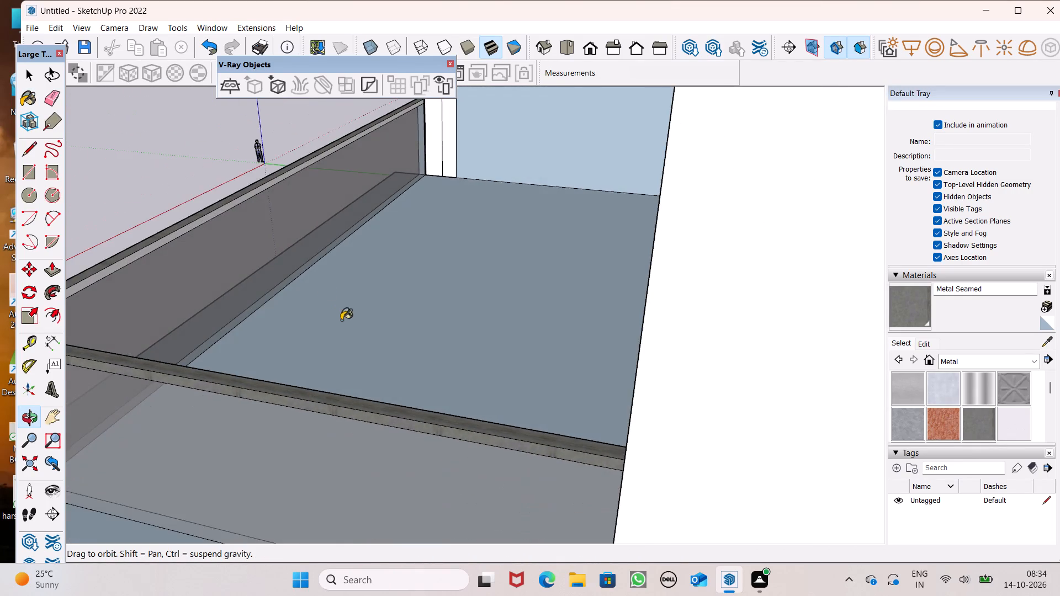
scroll(187, 258, "up", 6)
left_click(156, 219)
left_click(157, 214)
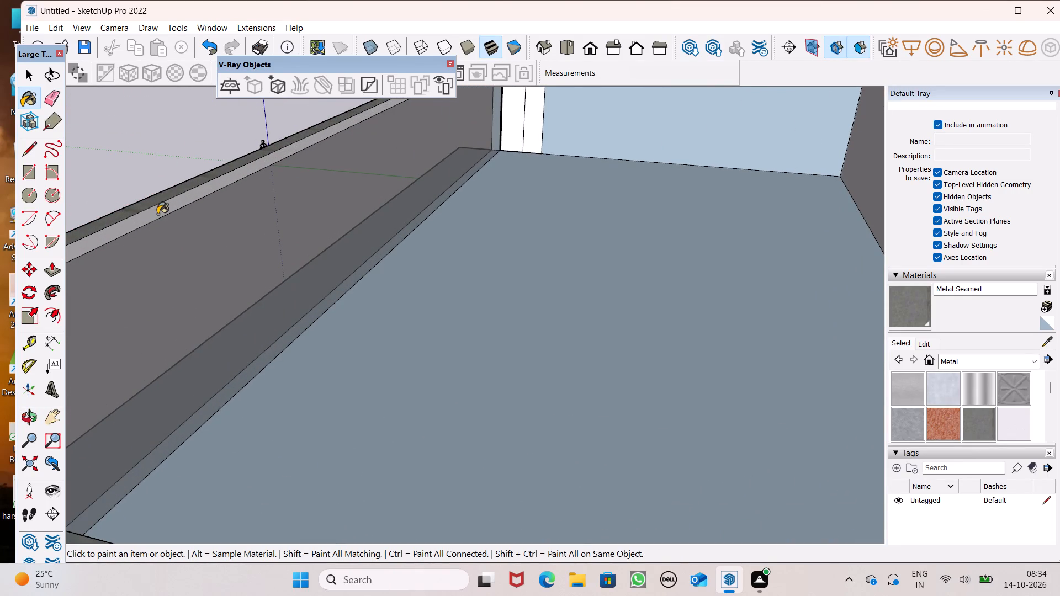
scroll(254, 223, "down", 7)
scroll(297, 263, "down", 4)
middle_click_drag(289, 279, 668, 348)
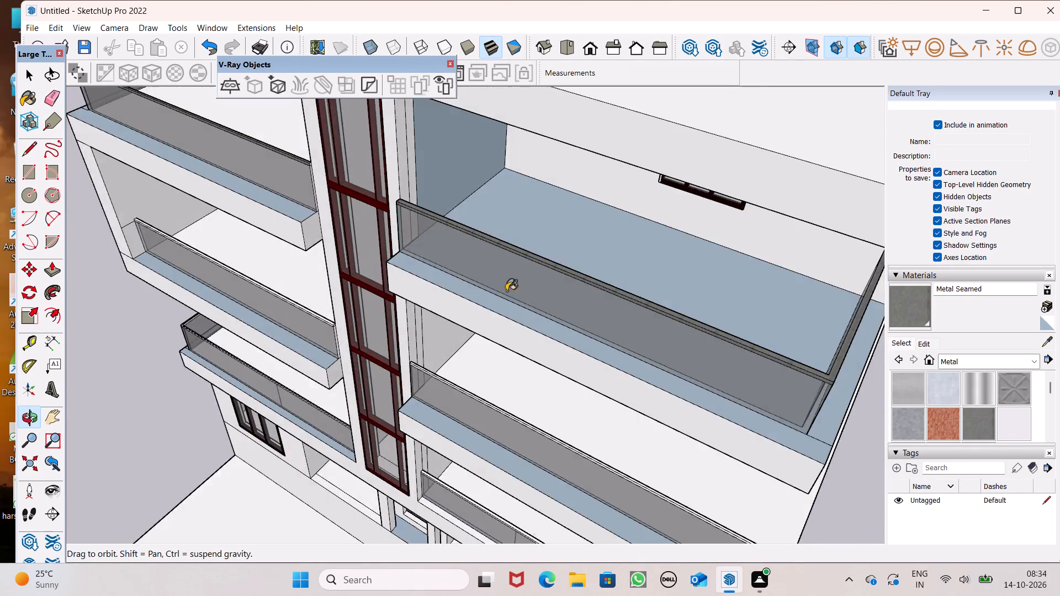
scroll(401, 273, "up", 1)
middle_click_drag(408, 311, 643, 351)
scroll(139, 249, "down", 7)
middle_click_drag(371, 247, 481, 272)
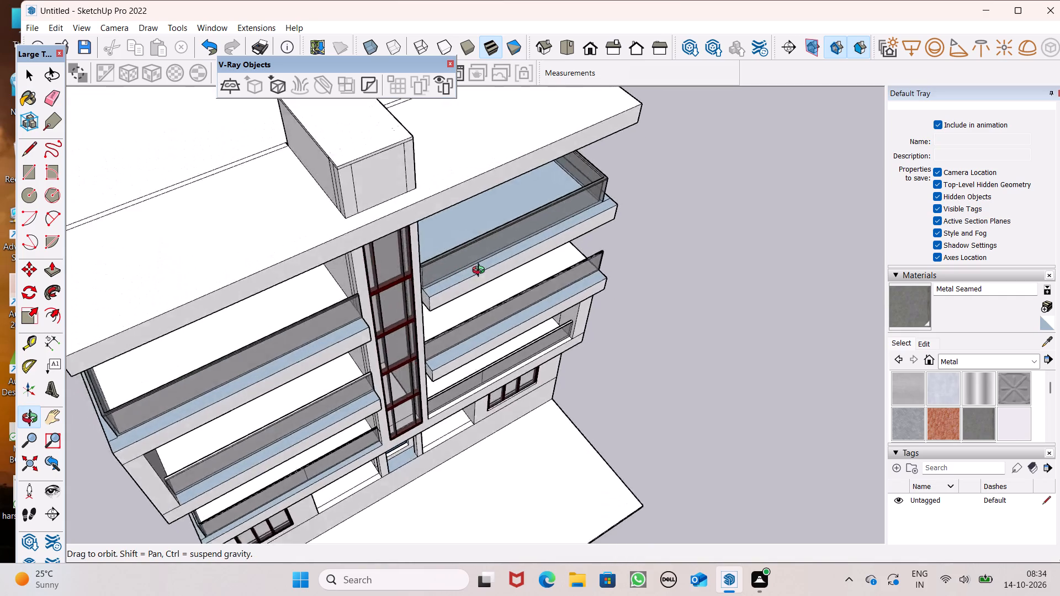
Paint the inner face of the top right balcony's side rail with Metal Seamed.
middle_click_drag(481, 272, 507, 191)
scroll(549, 130, "up", 14)
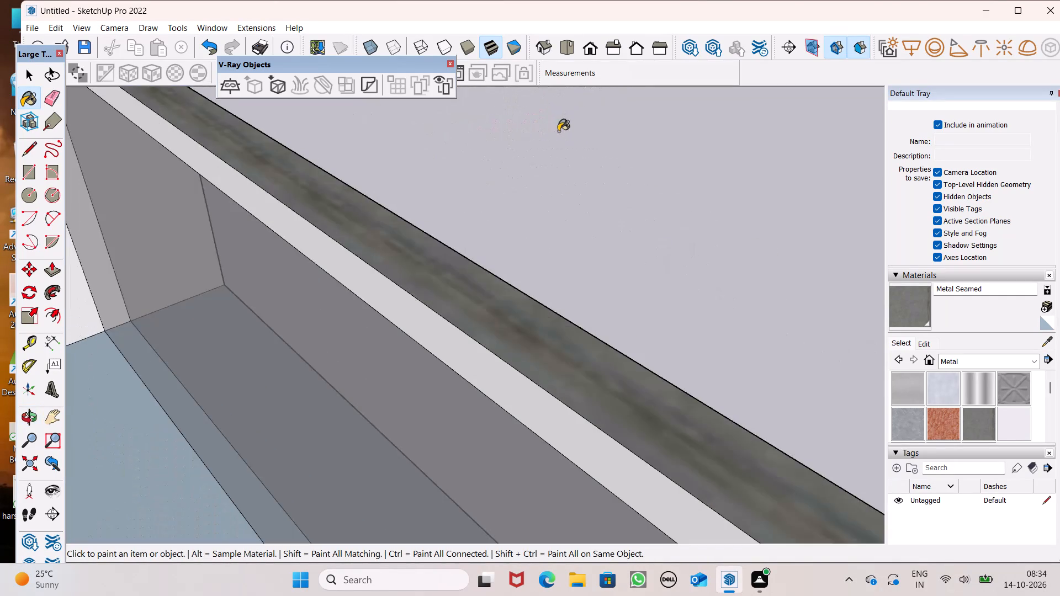
scroll(517, 243, "down", 1)
left_click(490, 273)
Paint the outer front face and the top face of the middle right balcony's rail with Metal Seamed.
scroll(535, 213, "down", 7)
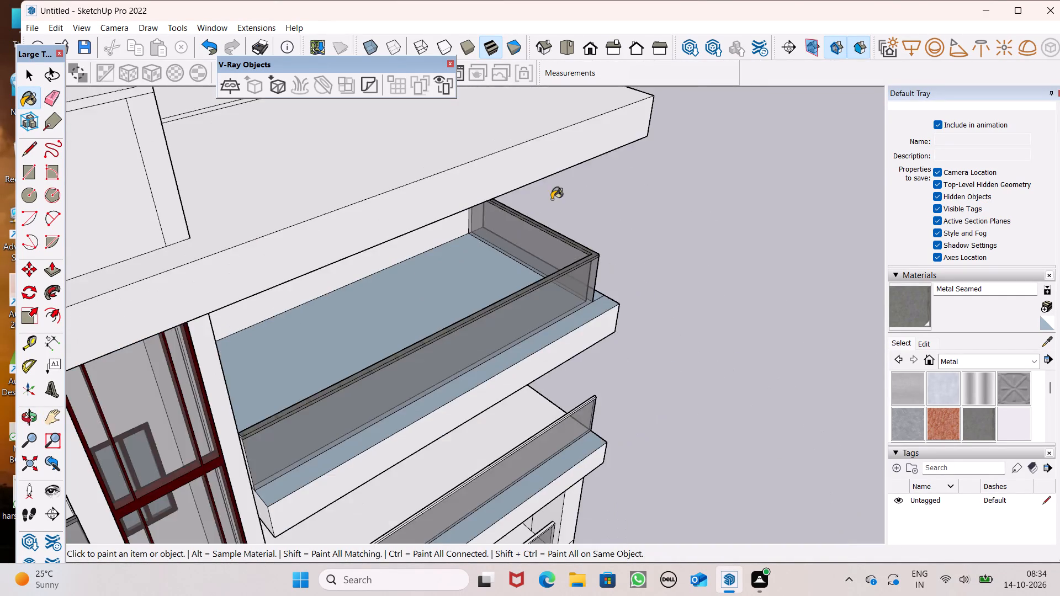
scroll(570, 189, "down", 5)
middle_click_drag(602, 259, 516, 299)
scroll(446, 403, "up", 5)
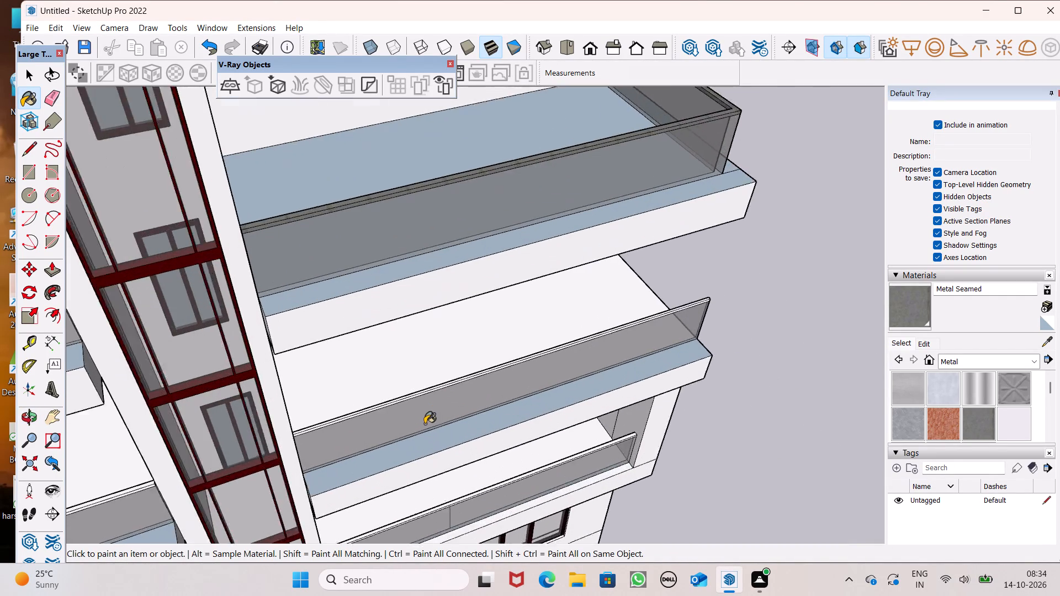
scroll(425, 424, "up", 9)
scroll(311, 412, "up", 7)
scroll(262, 422, "up", 3)
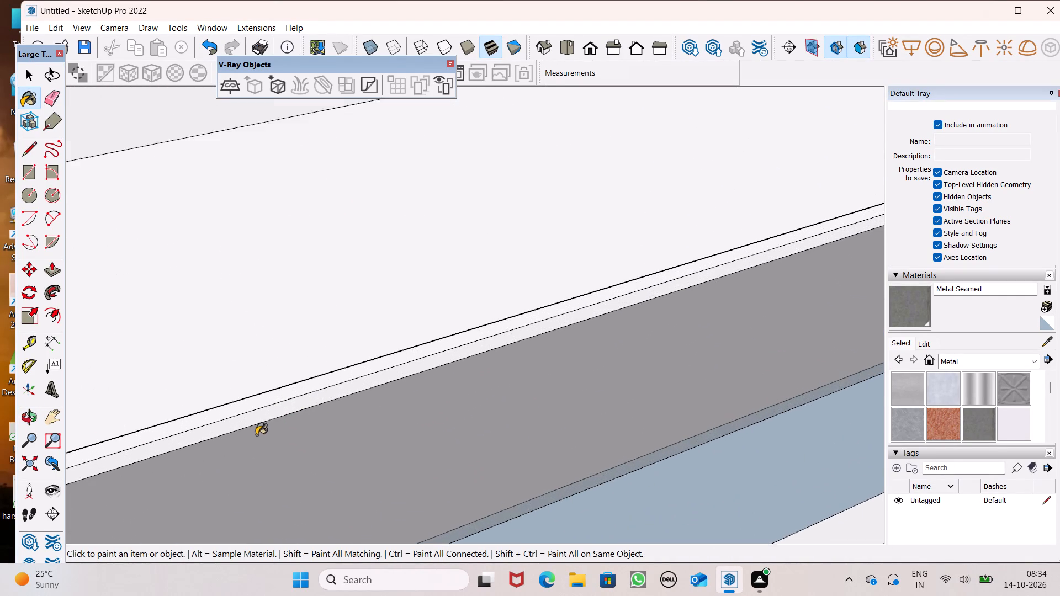
scroll(256, 435, "up", 5)
left_click(263, 403)
left_click(256, 372)
Paint the inner face of the middle right balcony's rail and the exposed end faces of its parapet with Metal Seamed.
scroll(307, 317, "down", 9)
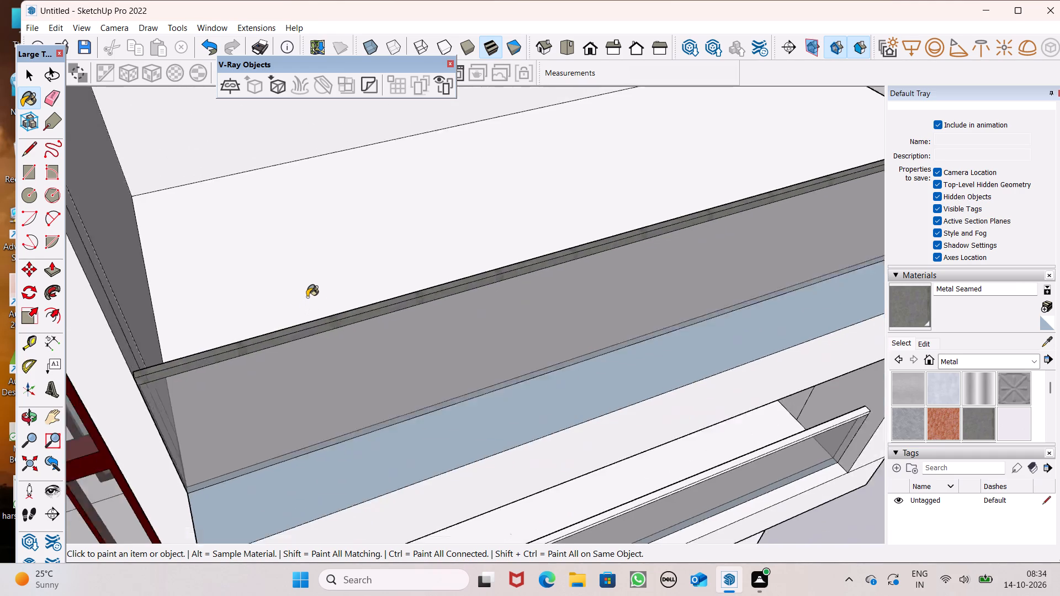
scroll(307, 297, "down", 4)
scroll(360, 310, "down", 5)
middle_click_drag(558, 311, 0, 254)
scroll(245, 265, "up", 5)
scroll(491, 309, "down", 6)
middle_click_drag(585, 344, 473, 332)
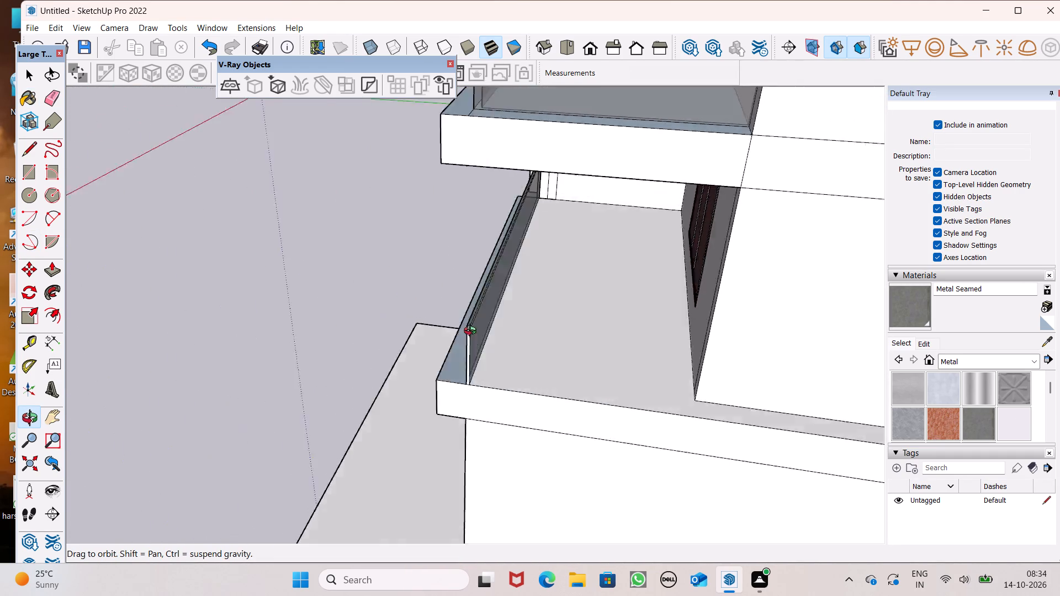
middle_click_drag(473, 332, 372, 302)
scroll(338, 262, "up", 7)
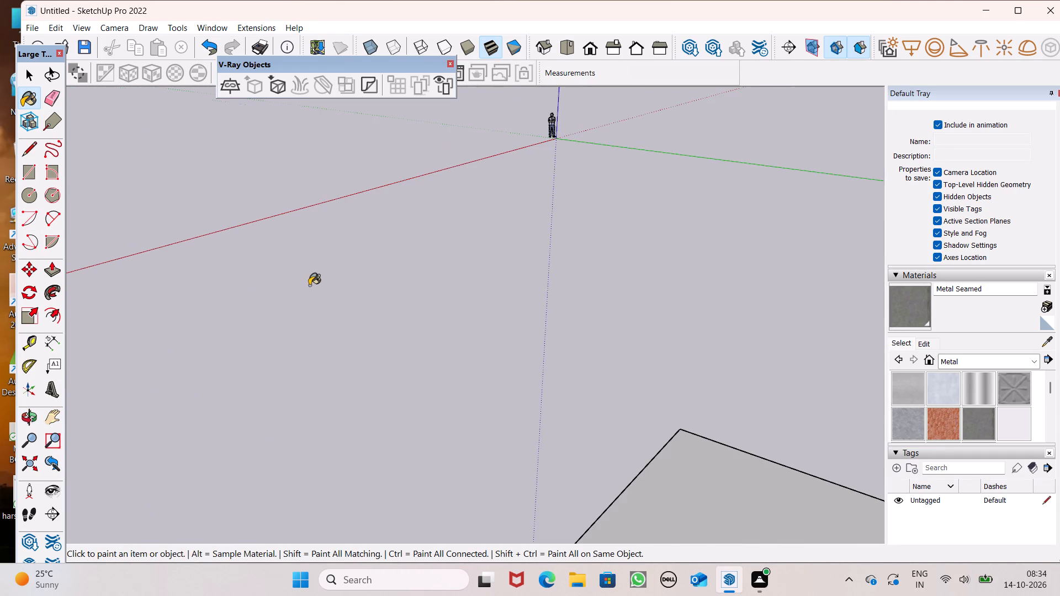
scroll(310, 287, "down", 5)
scroll(320, 293, "up", 7)
left_click(309, 304)
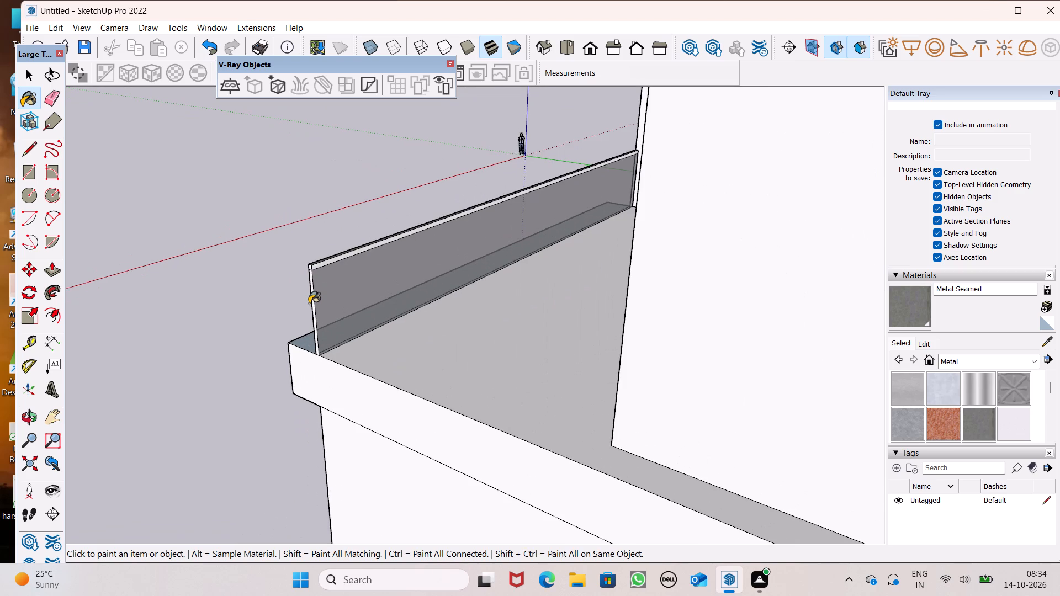
scroll(324, 289, "up", 7)
left_click(338, 231)
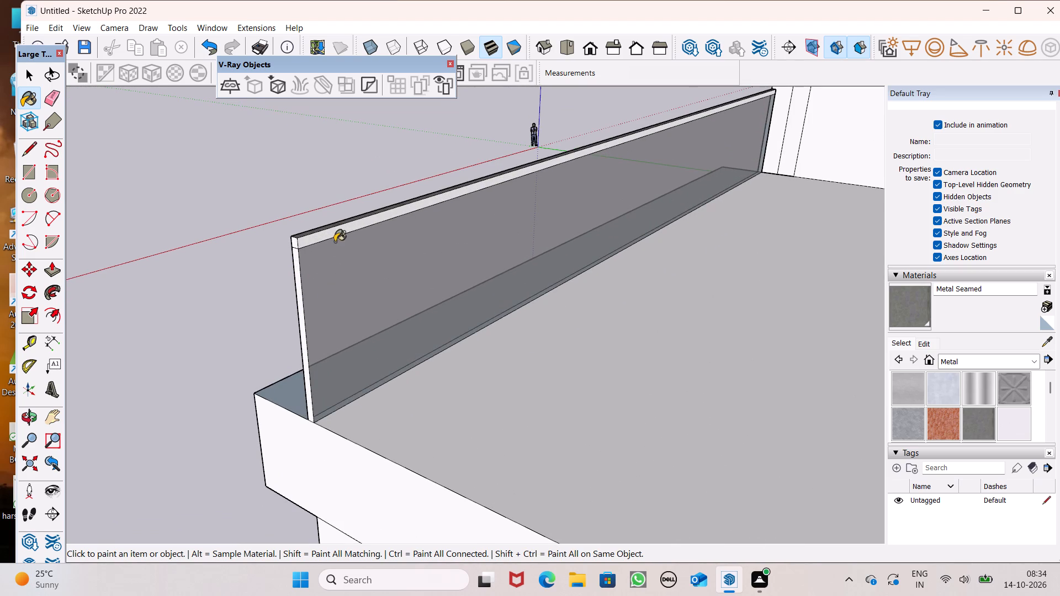
left_click(297, 269)
left_click(296, 244)
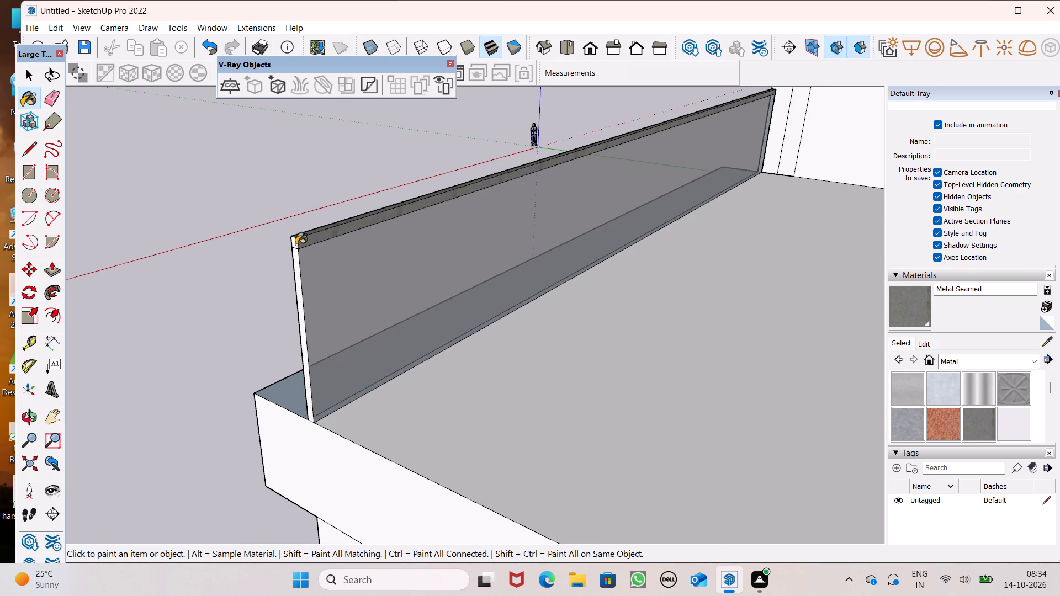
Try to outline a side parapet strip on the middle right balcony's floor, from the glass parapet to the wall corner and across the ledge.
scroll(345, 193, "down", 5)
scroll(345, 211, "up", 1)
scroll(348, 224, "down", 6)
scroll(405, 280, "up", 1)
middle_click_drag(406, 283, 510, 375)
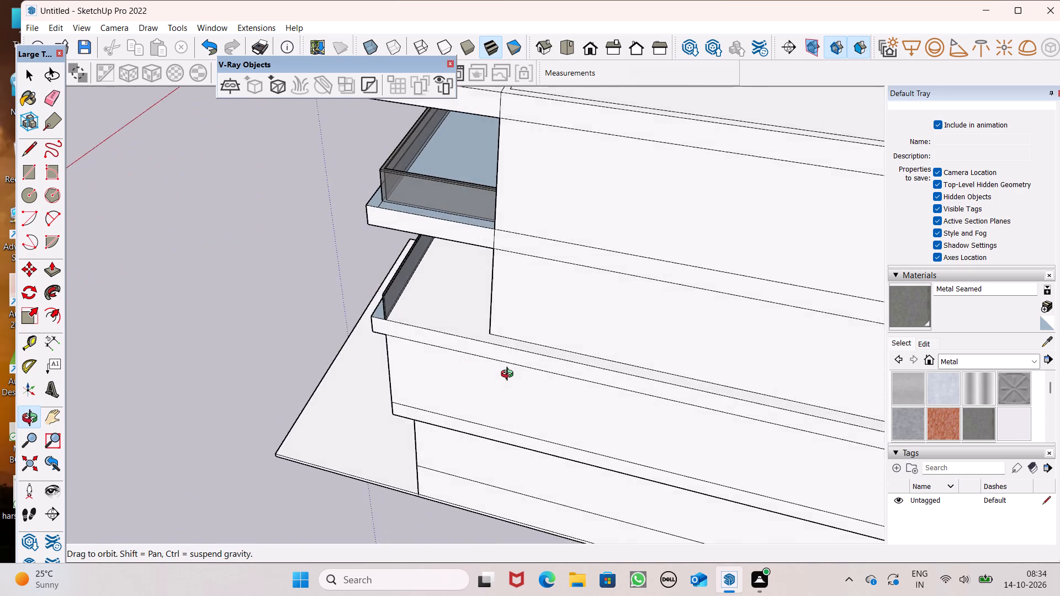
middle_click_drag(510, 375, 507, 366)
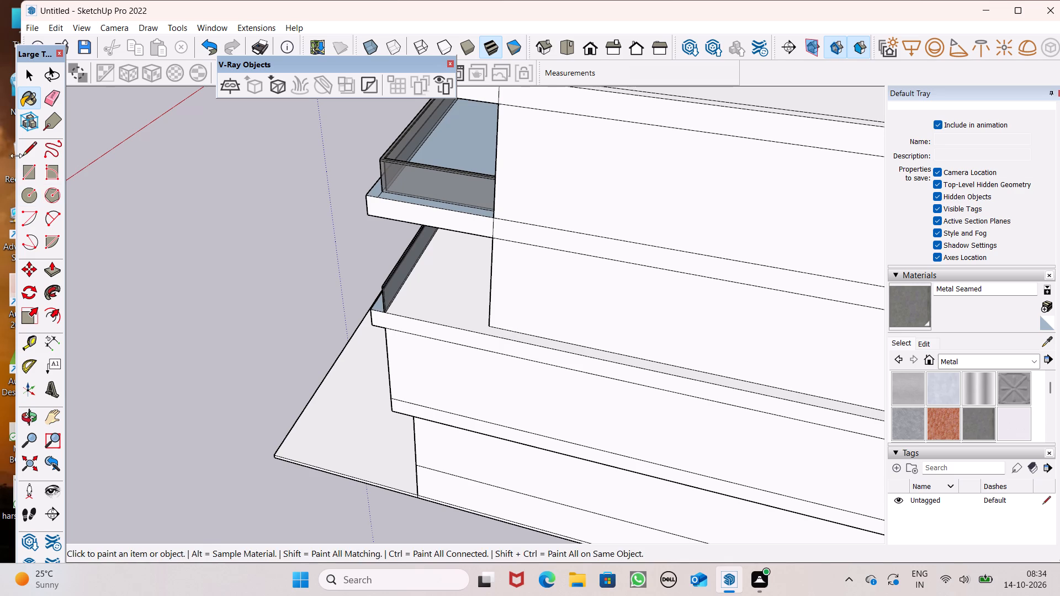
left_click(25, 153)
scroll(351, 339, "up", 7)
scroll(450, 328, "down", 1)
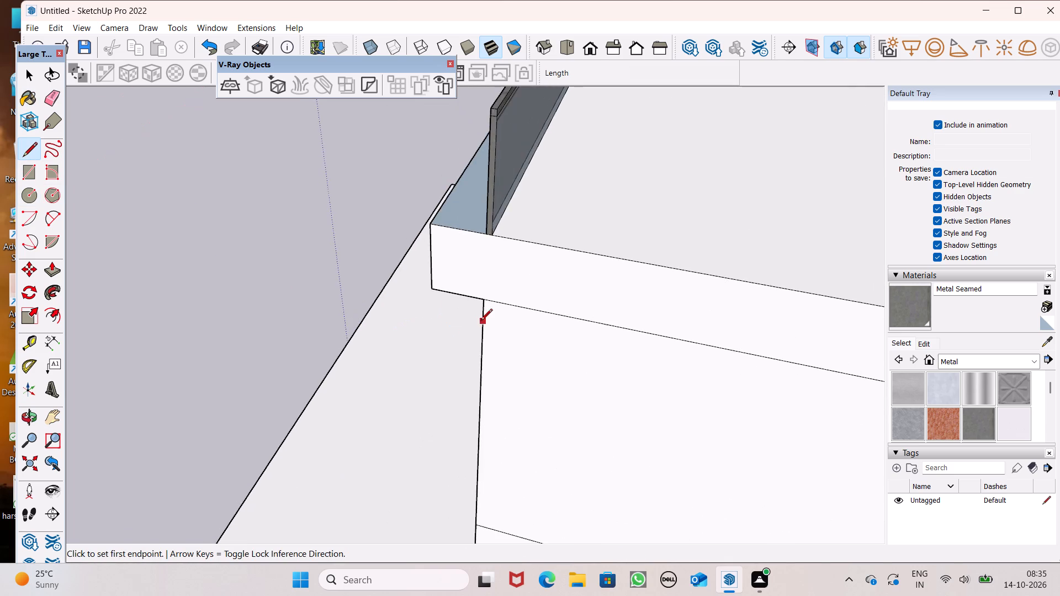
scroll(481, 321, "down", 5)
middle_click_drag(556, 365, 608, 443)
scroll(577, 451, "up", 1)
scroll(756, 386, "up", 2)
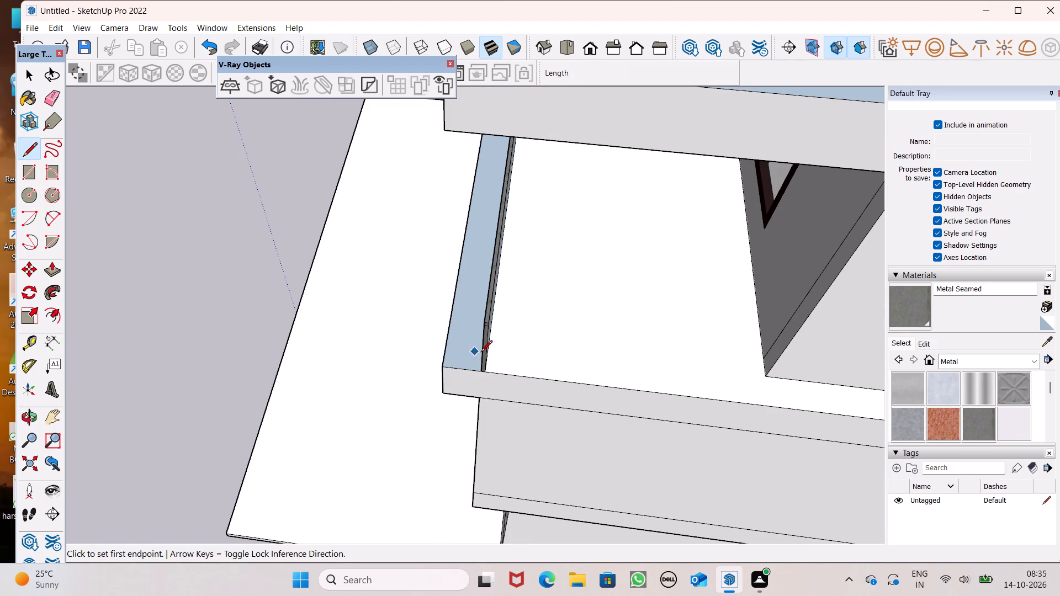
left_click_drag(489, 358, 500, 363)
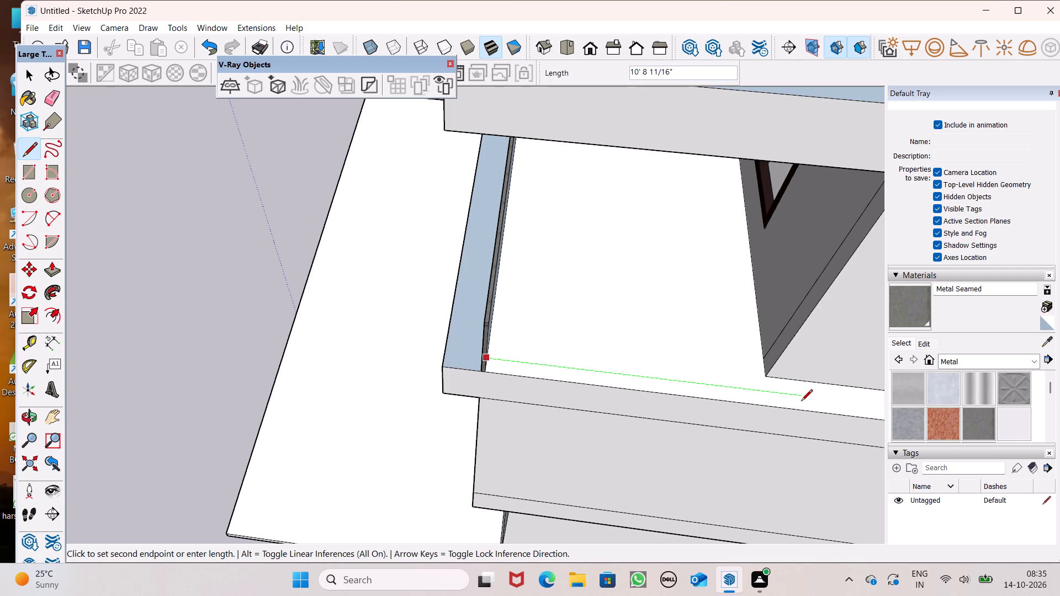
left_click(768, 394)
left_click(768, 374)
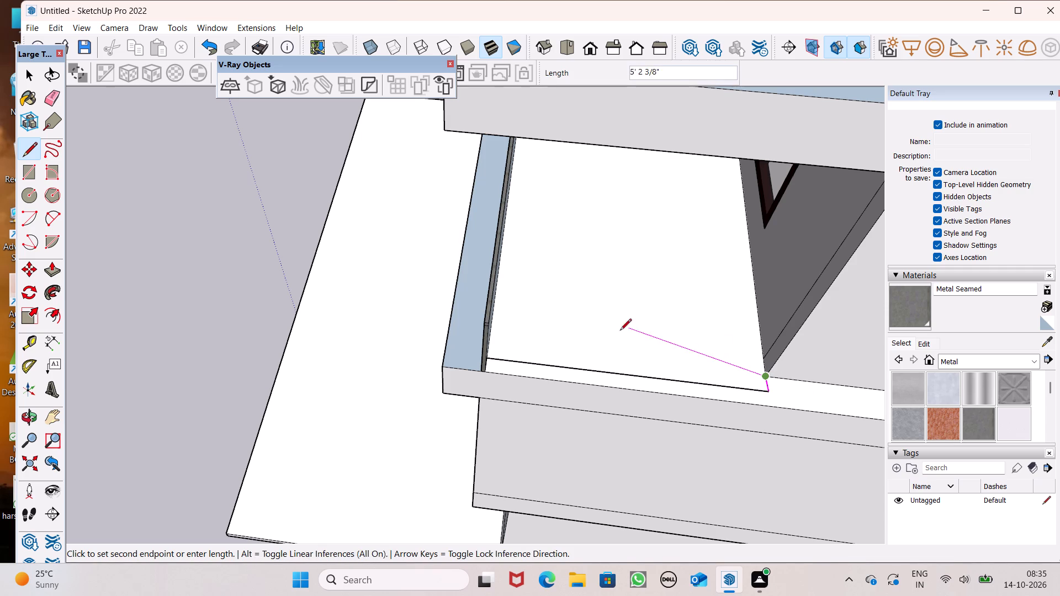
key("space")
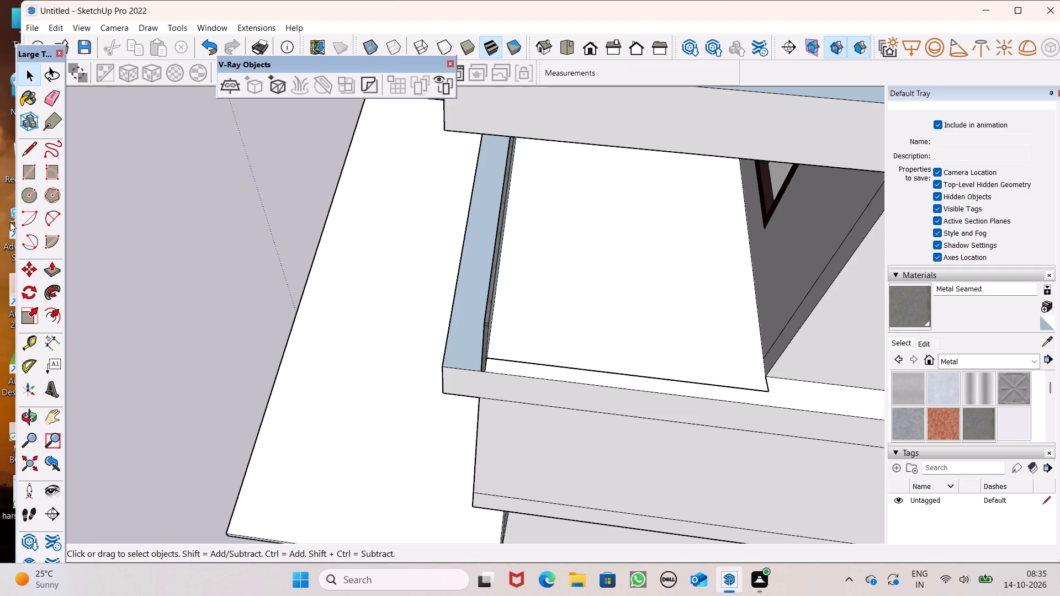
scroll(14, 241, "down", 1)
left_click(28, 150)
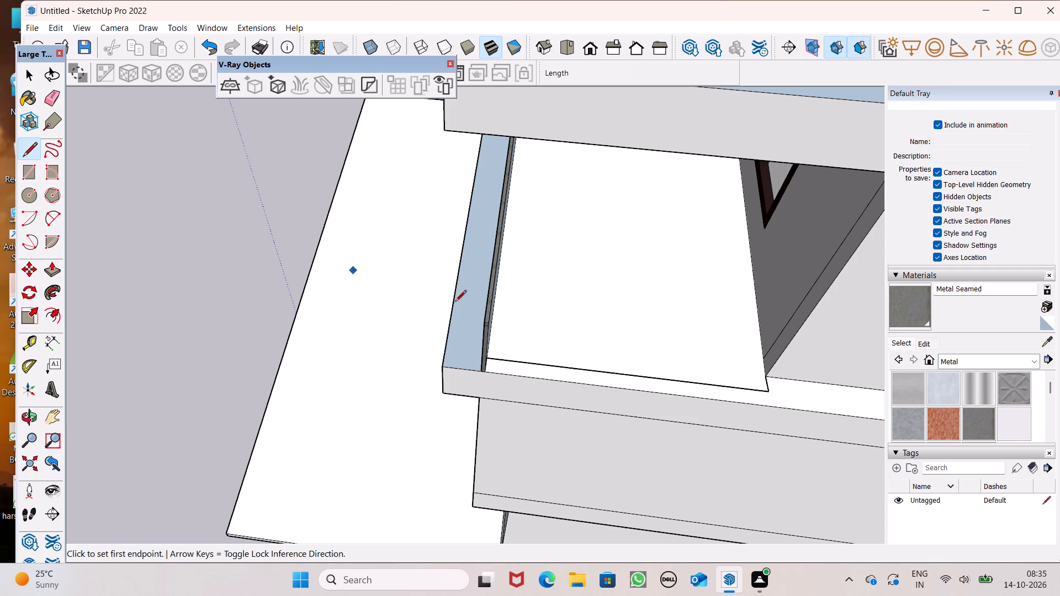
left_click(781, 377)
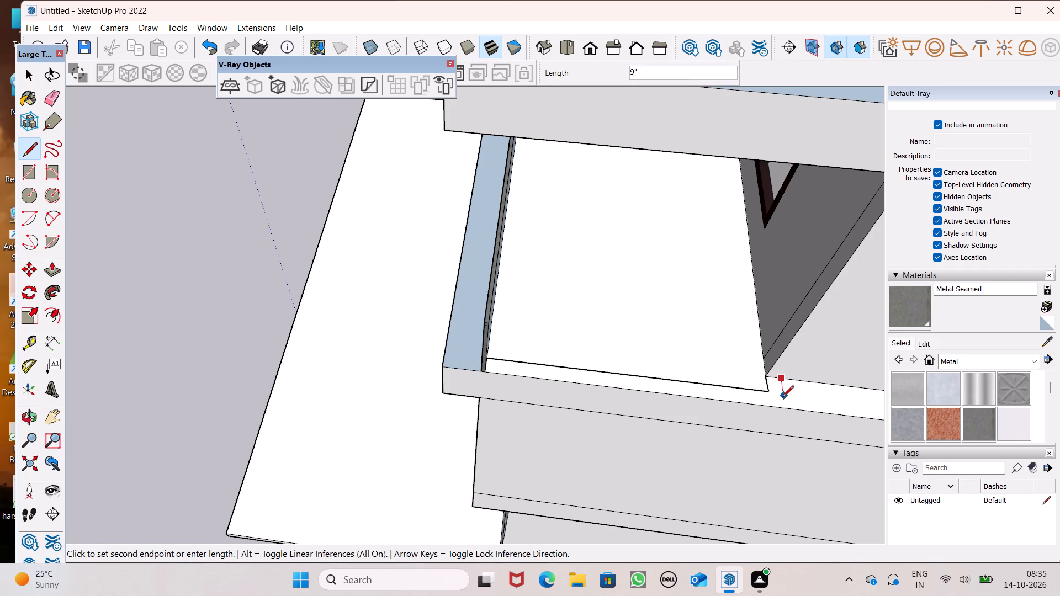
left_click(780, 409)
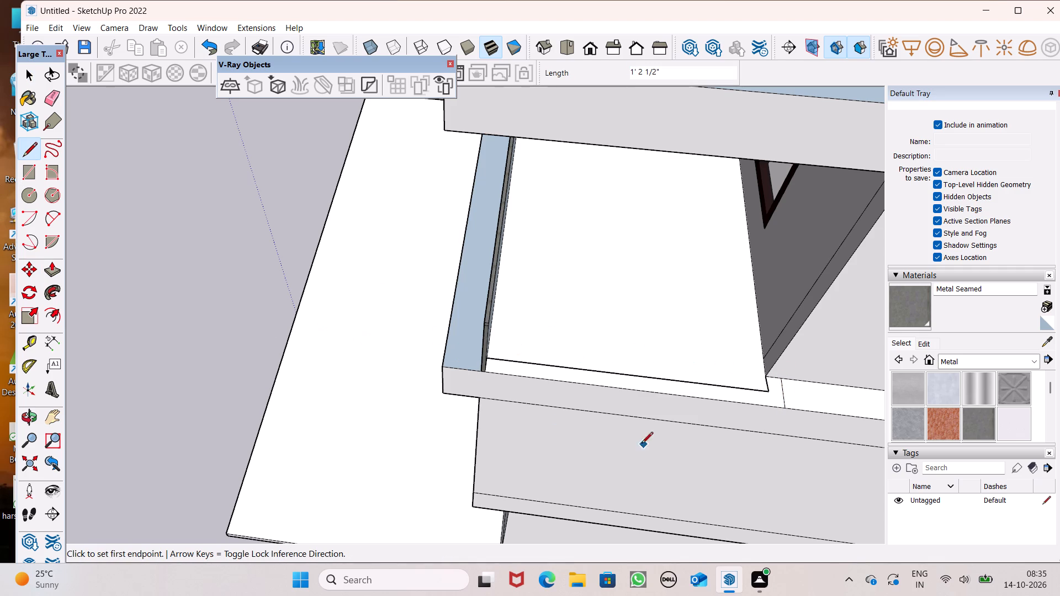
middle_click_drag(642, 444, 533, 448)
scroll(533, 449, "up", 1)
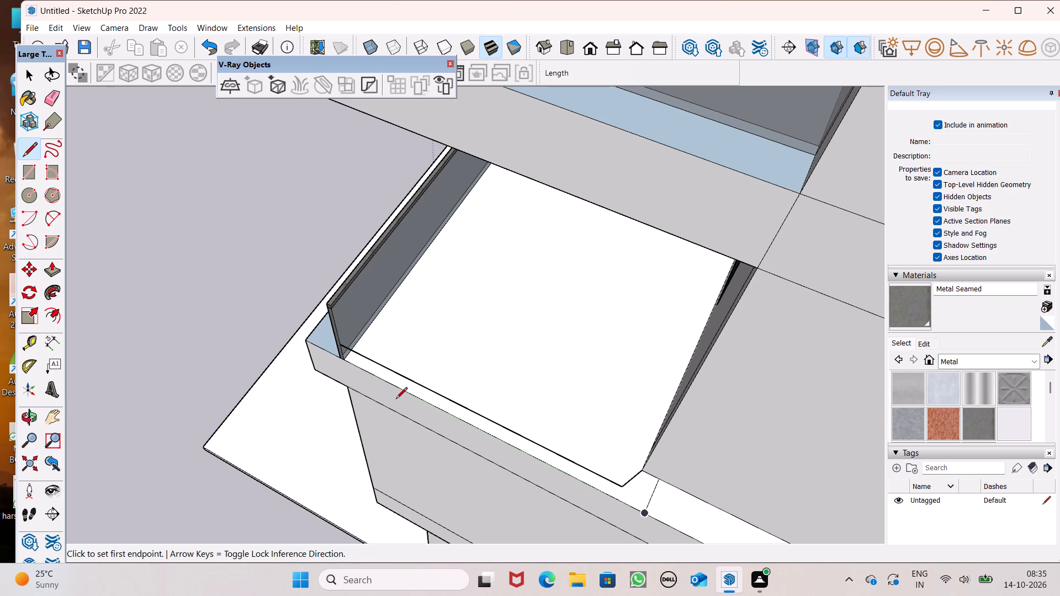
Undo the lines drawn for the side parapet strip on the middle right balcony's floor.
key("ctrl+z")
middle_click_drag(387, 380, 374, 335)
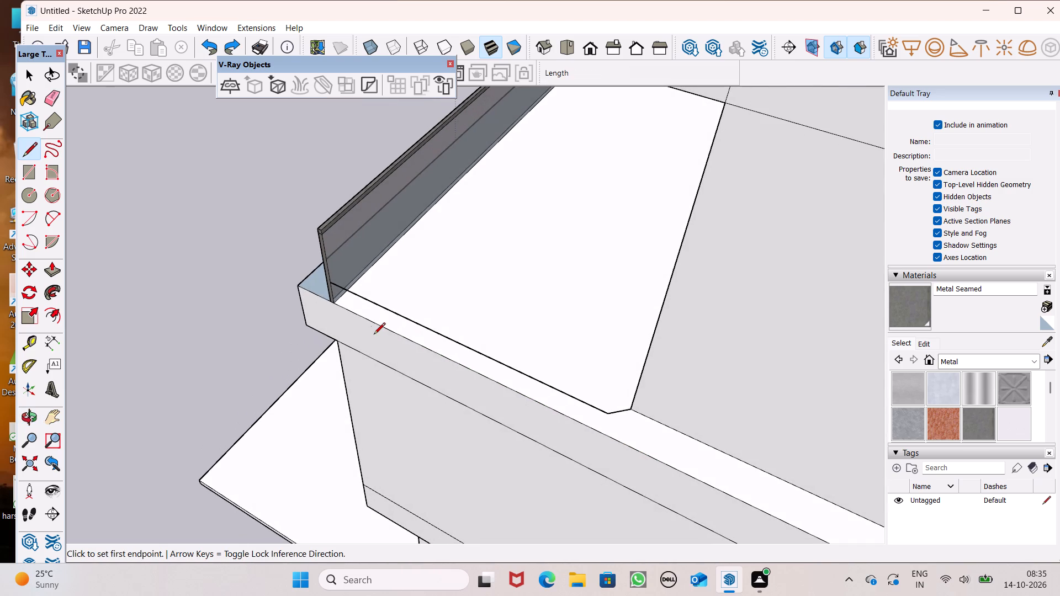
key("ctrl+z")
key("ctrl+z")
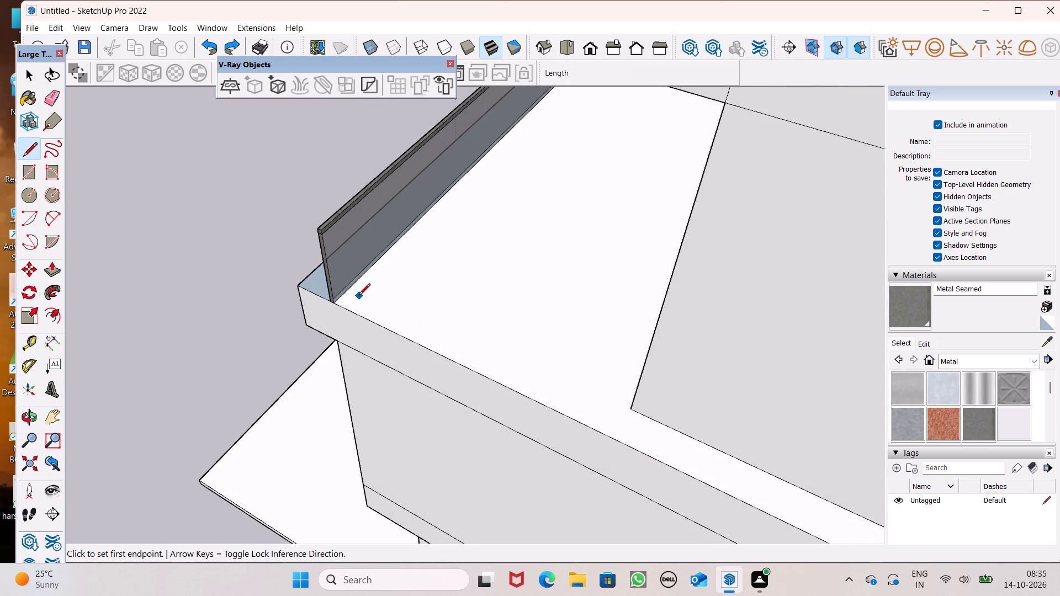
Outline a strip along the middle right balcony's open side, from the glass parapet to the wall corner, closing it with a line across the ledge.
left_click_drag(344, 290, 358, 308)
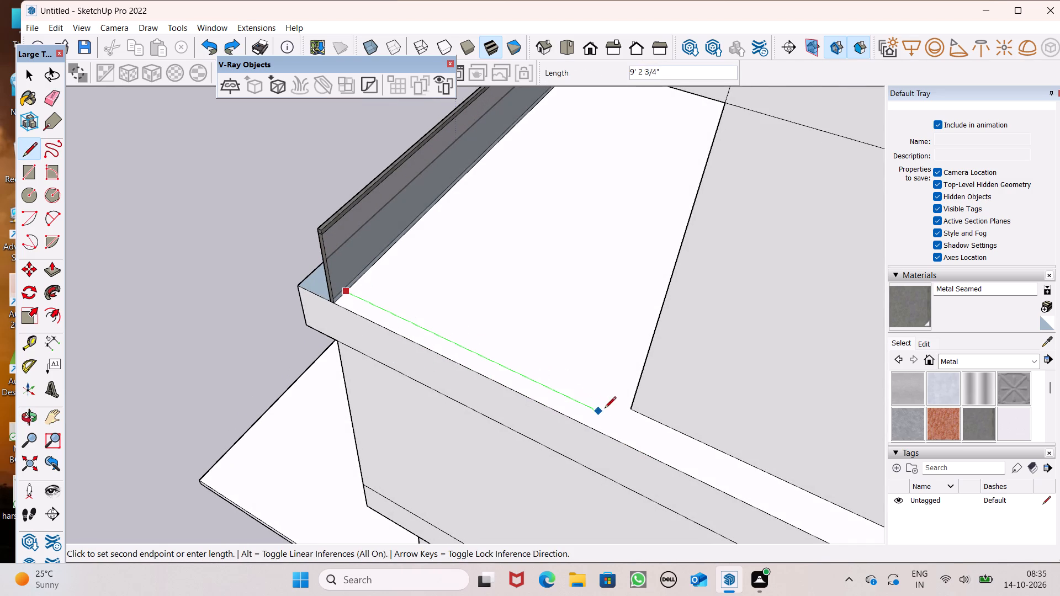
left_click(619, 421)
left_click(633, 408)
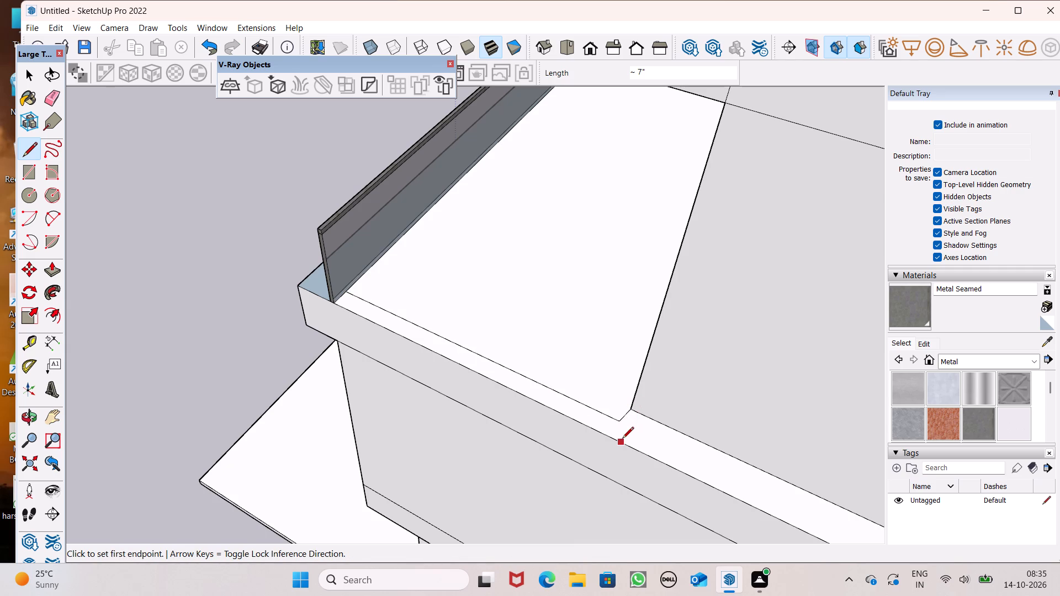
left_click(622, 439)
left_click(644, 421)
key("space")
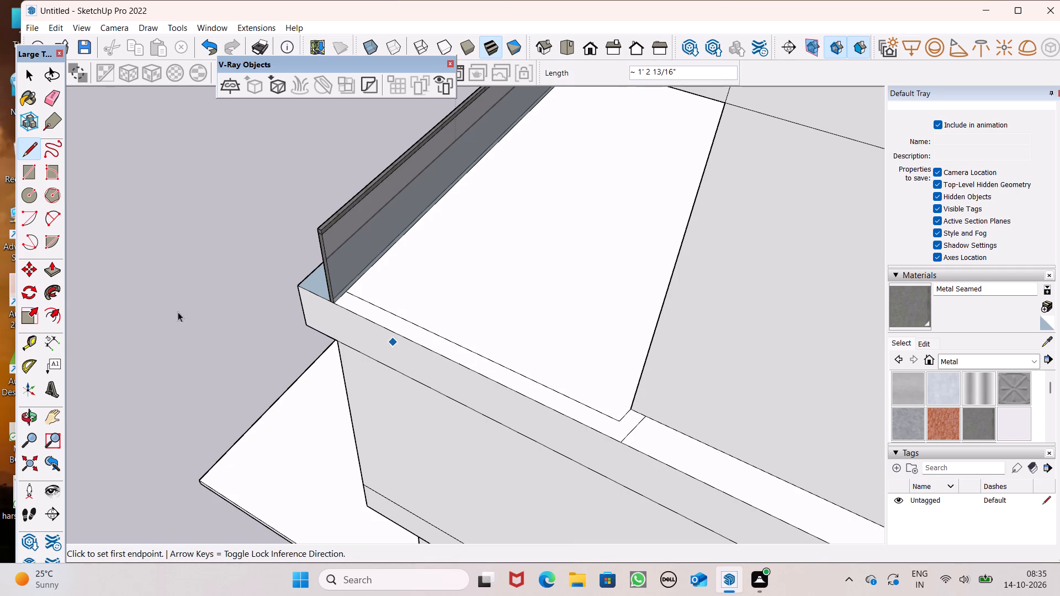
Push/Pull the side strip up 3' to form the middle right balcony's side parapet.
left_click(49, 268)
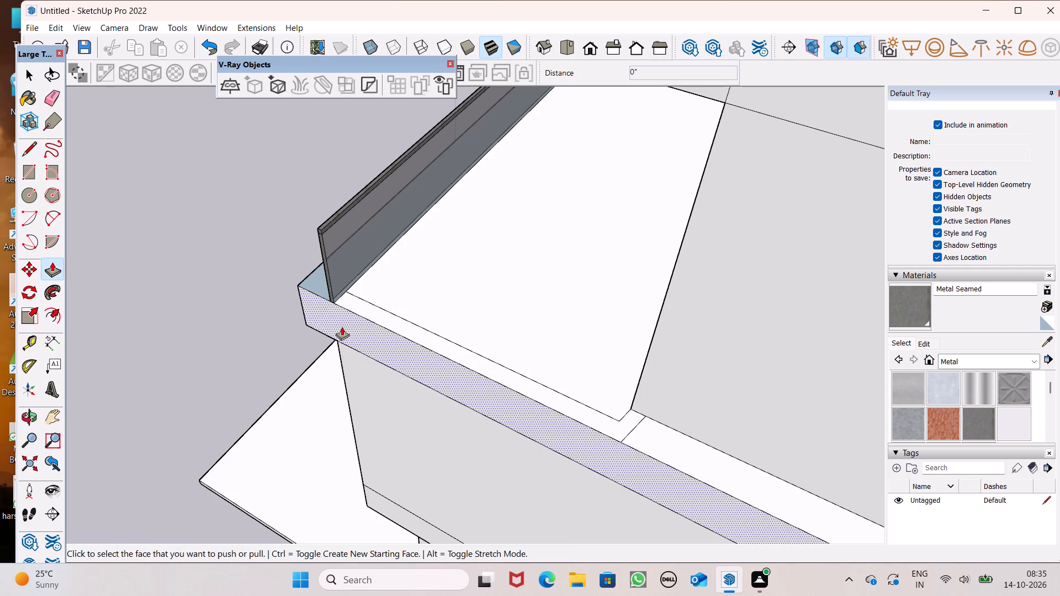
left_click_drag(491, 370, 489, 352)
type("3'")
key("Return")
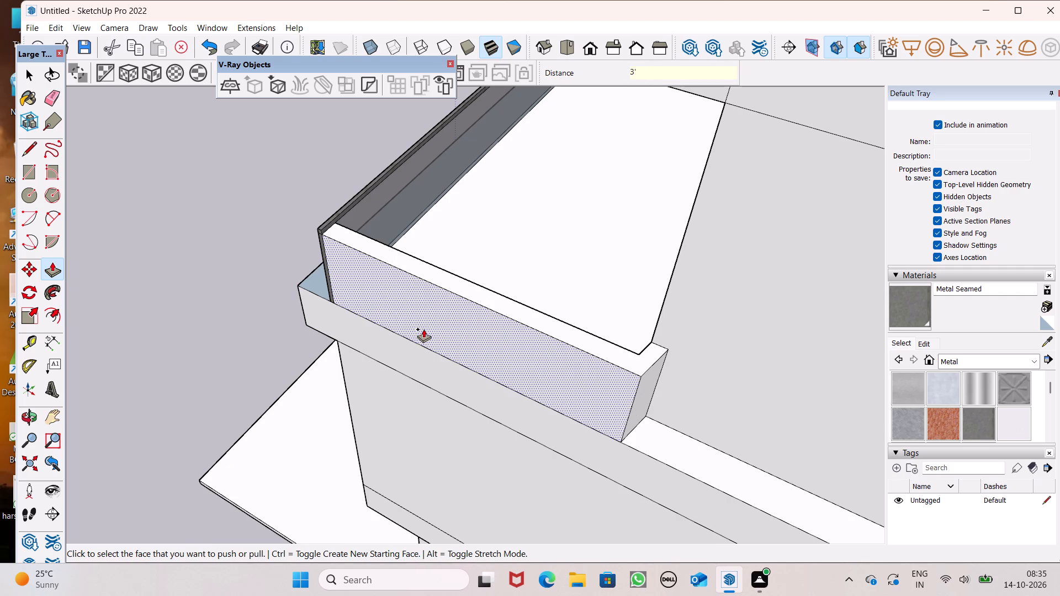
key("space")
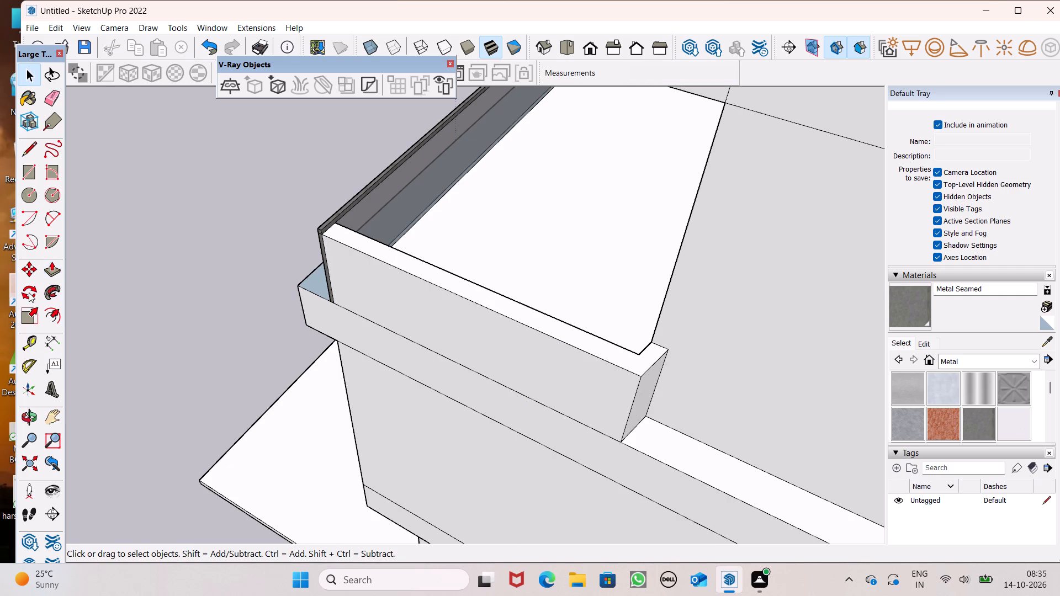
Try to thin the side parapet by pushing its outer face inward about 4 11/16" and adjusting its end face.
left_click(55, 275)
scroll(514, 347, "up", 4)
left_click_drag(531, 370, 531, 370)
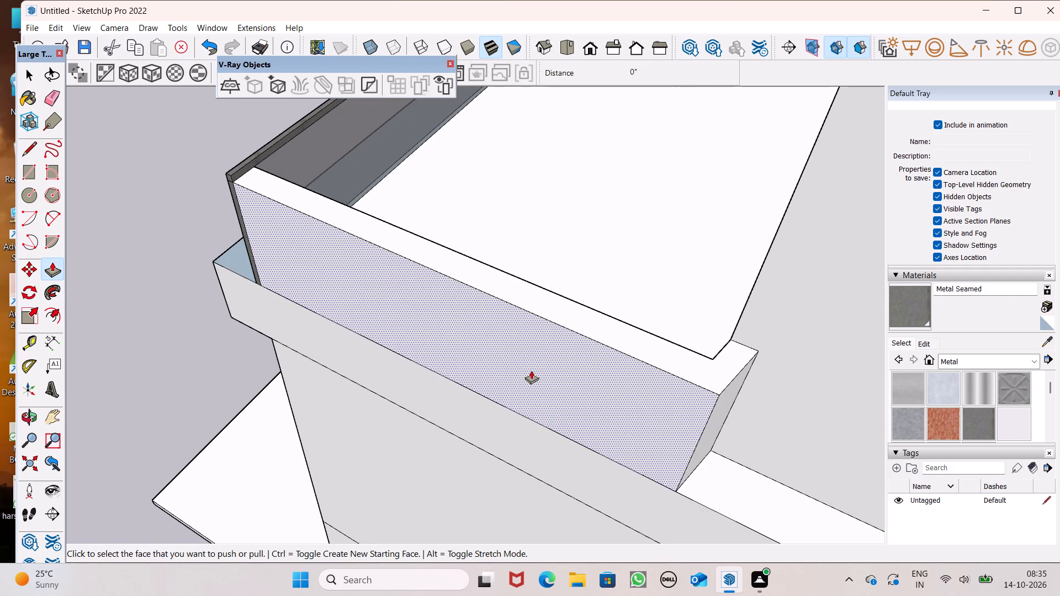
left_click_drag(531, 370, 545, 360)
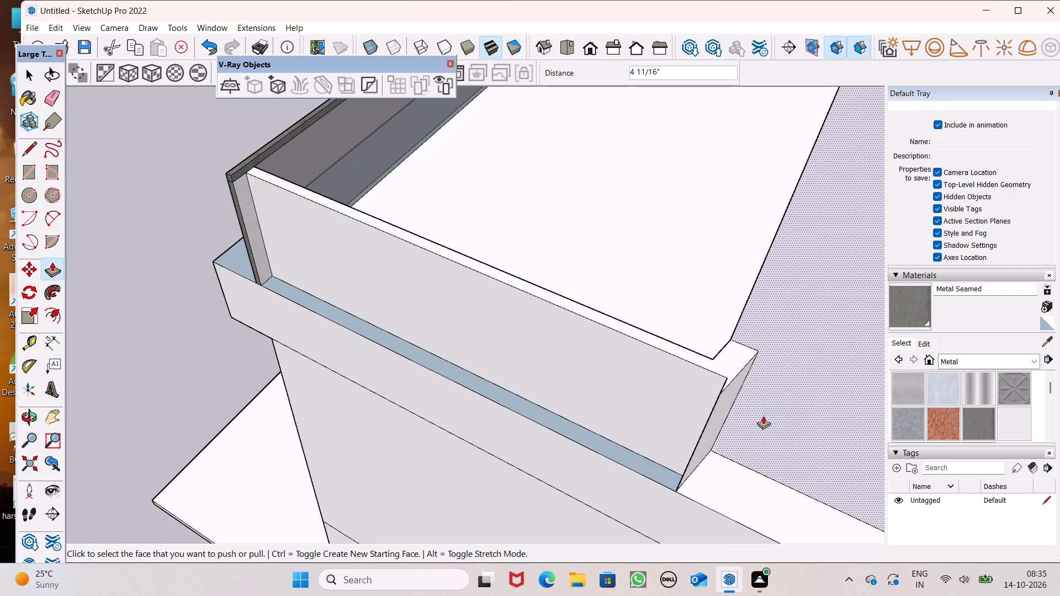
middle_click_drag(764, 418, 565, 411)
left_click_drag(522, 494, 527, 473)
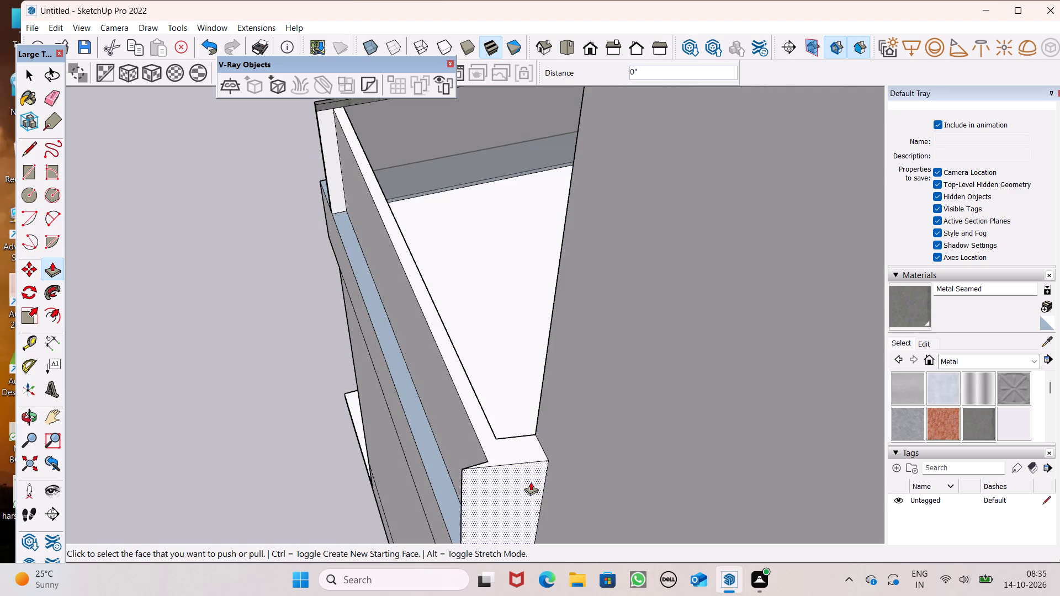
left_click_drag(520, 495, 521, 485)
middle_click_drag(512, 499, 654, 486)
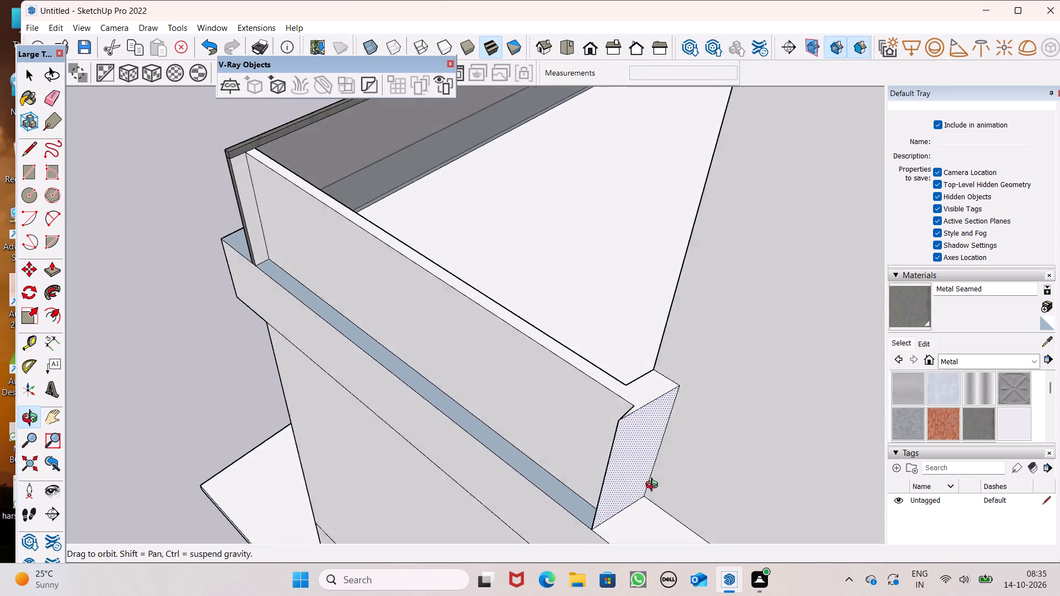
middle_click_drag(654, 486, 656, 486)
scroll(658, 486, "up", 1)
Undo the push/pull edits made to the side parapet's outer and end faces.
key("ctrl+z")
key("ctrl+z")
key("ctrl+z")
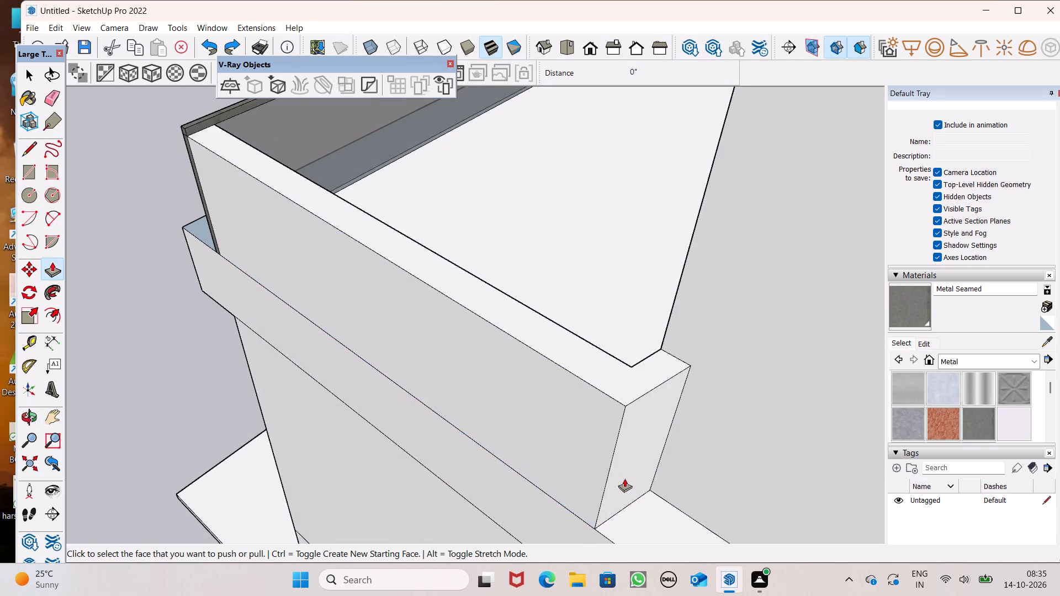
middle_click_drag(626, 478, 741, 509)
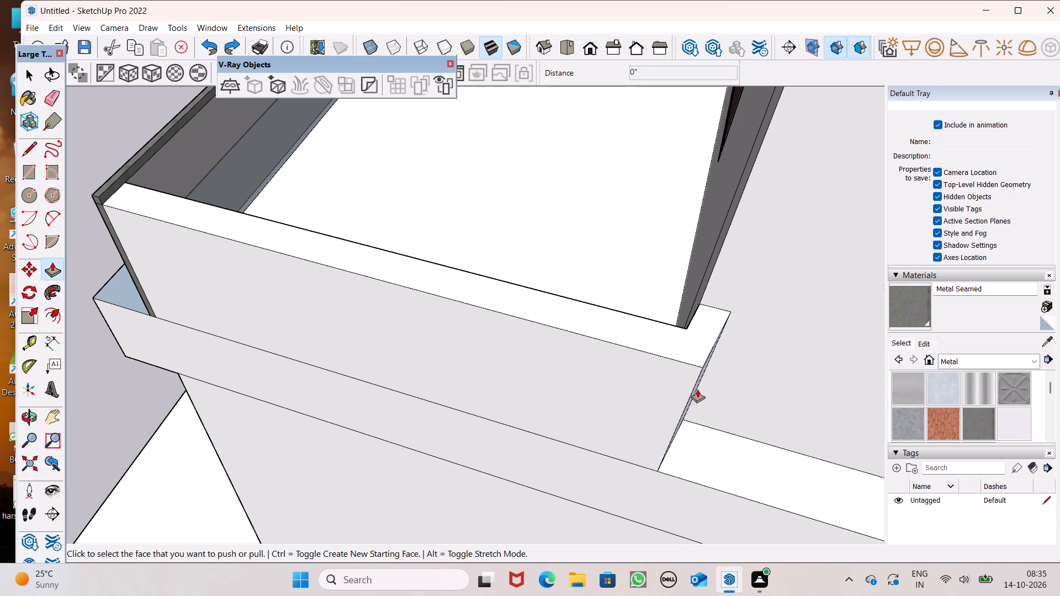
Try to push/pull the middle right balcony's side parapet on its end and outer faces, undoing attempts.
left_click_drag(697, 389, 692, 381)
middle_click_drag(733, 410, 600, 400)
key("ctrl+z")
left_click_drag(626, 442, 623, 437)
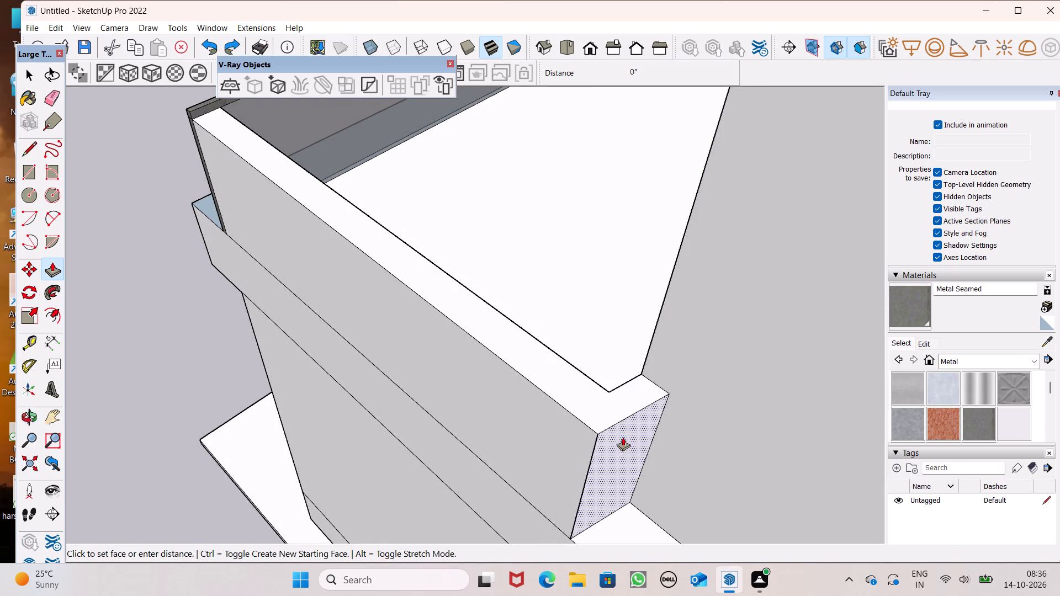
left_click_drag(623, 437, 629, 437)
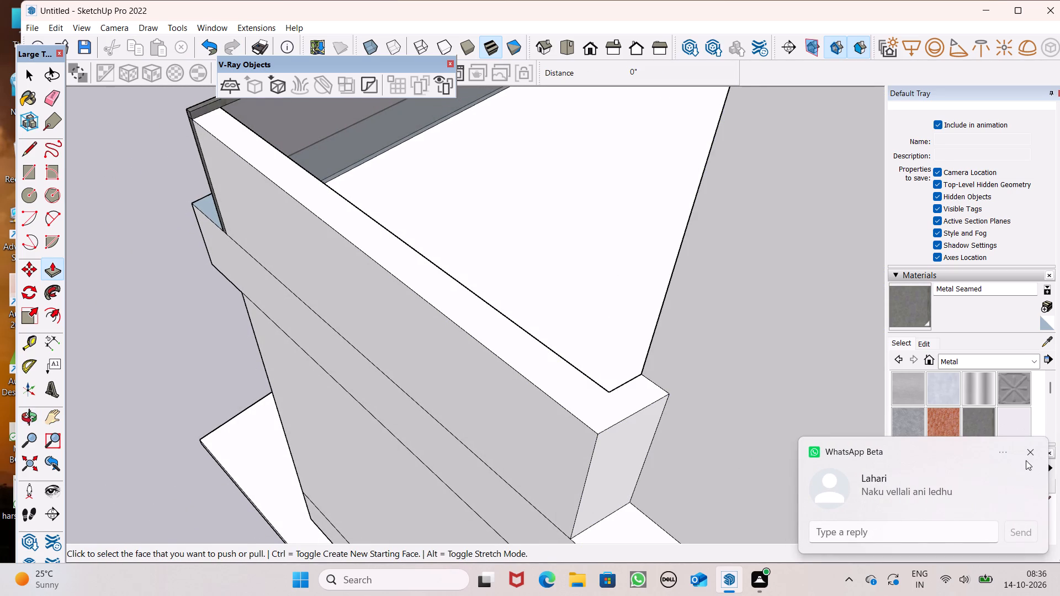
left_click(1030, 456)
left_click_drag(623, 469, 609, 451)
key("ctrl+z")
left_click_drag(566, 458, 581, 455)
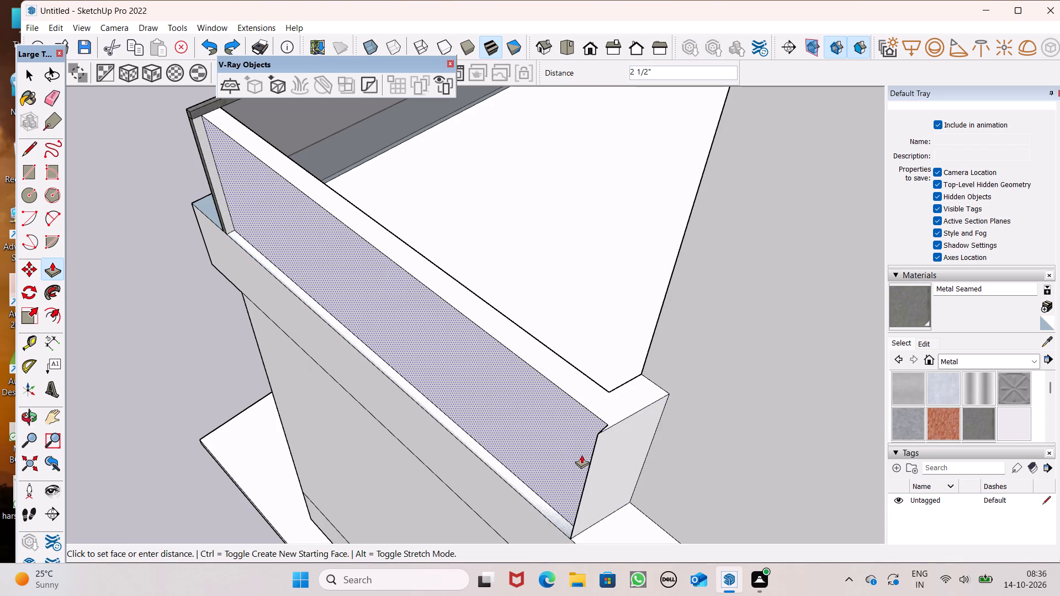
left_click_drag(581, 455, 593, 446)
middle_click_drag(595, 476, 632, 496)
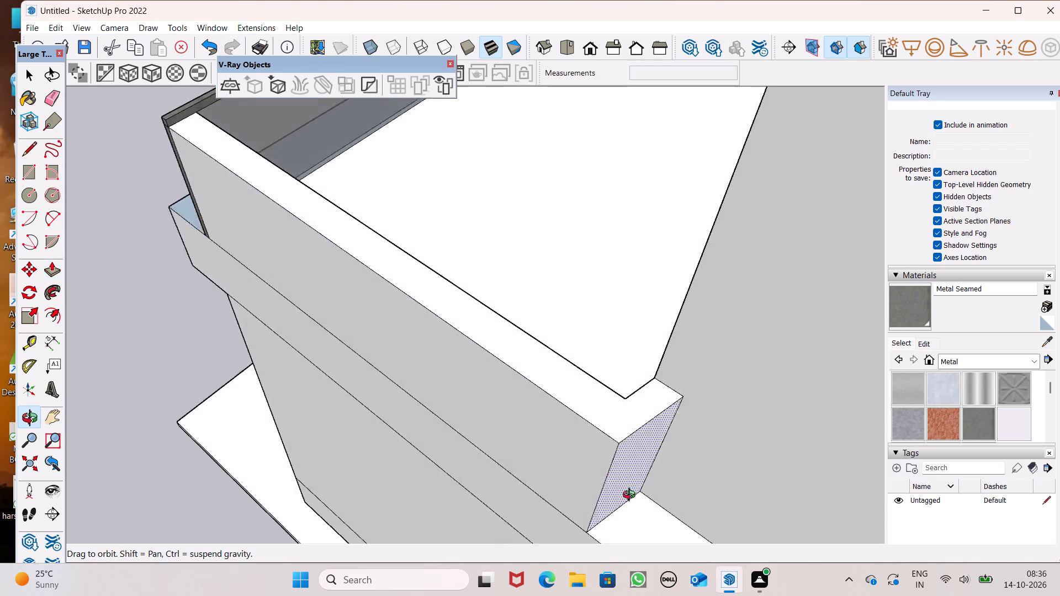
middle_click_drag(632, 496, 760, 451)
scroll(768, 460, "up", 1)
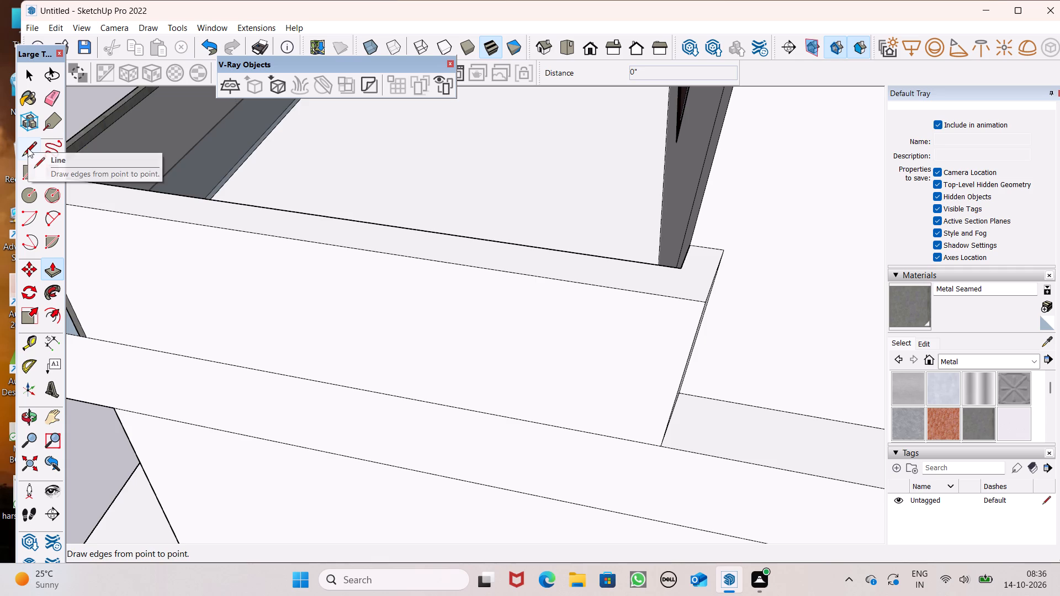
Undo back through the side parapet's extrusion and the line closing its strip across the ledge.
key("ctrl+z")
key("ctrl+z")
key("ctrl+z")
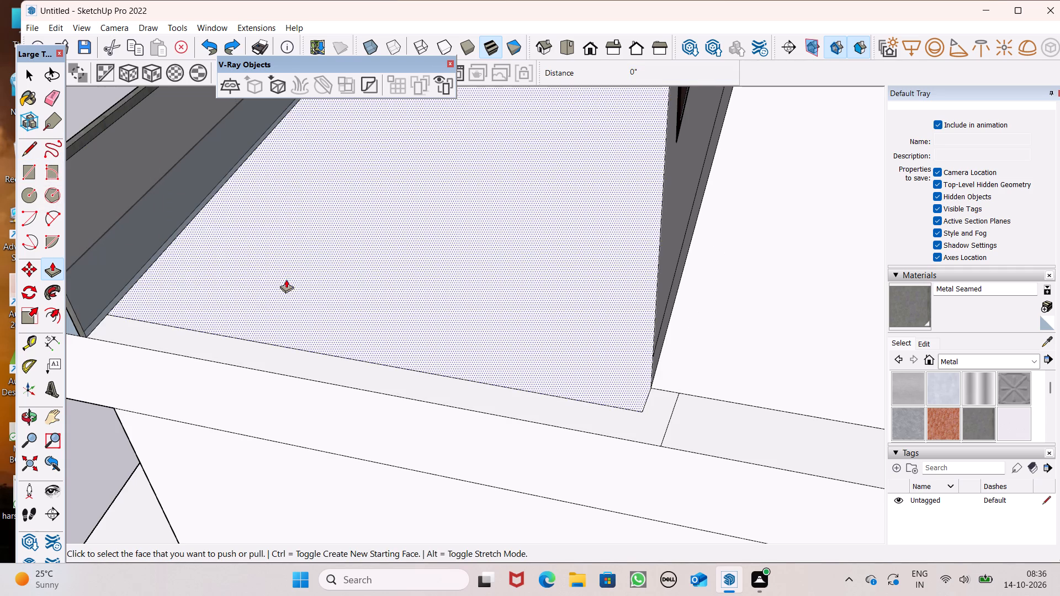
key("ctrl+z")
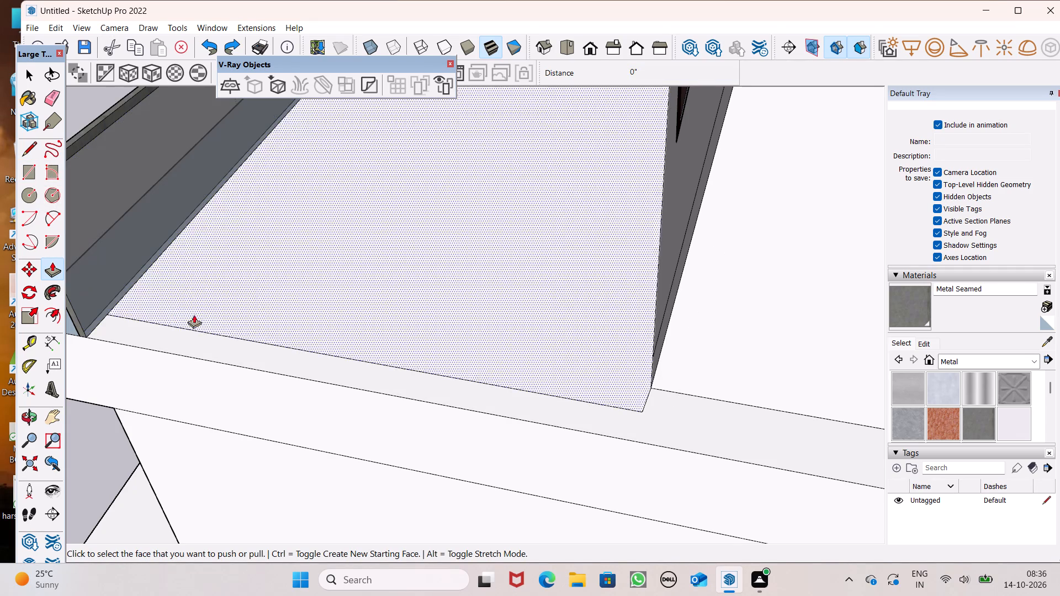
Draw a line outward from the wall corner and a 1 3/8" line extending the strip's inner edge to meet it.
left_click(25, 153)
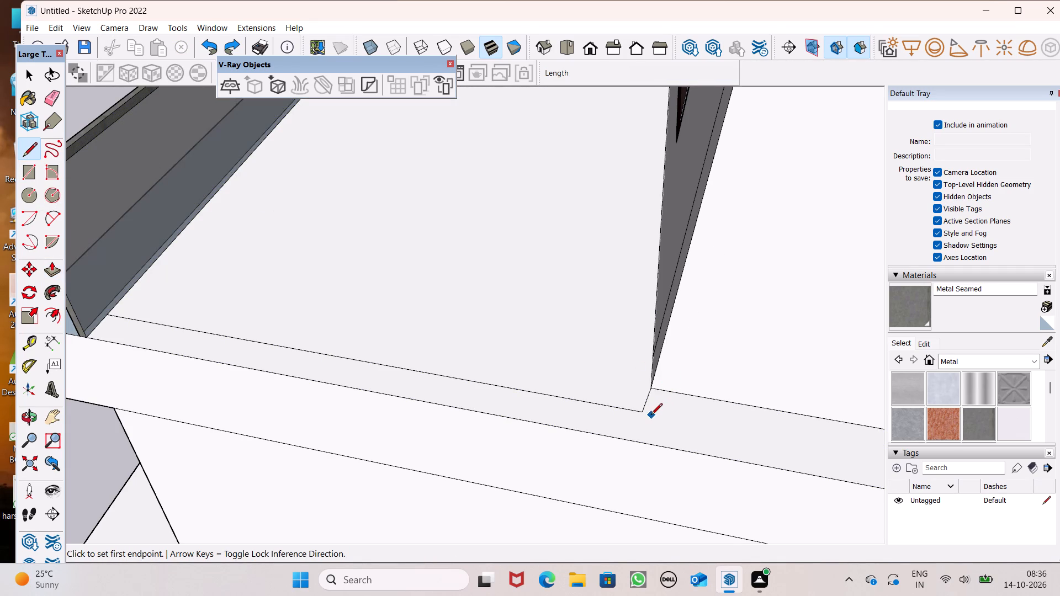
left_click(655, 389)
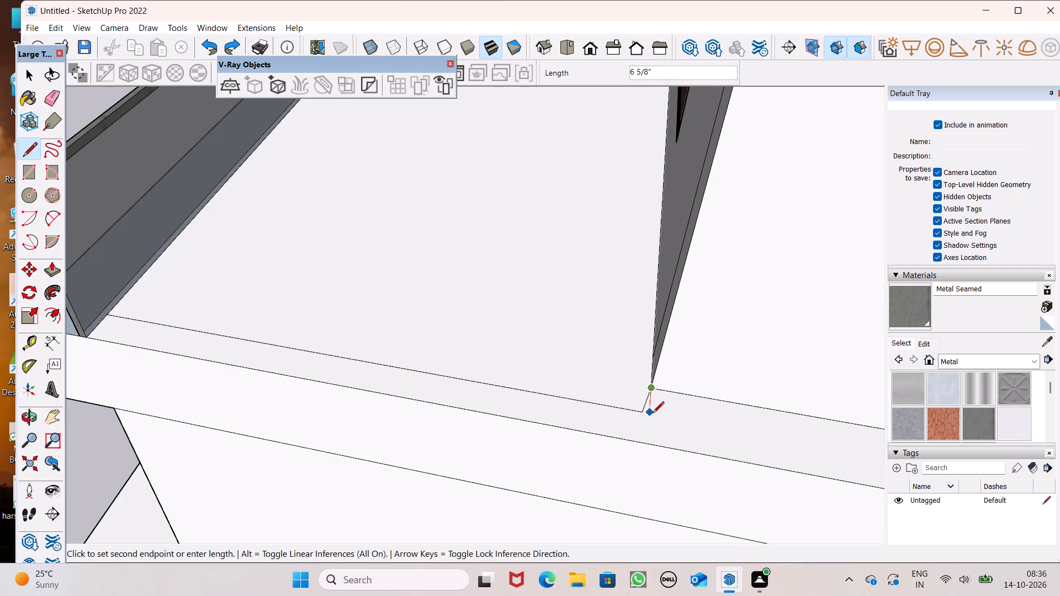
left_click(648, 420)
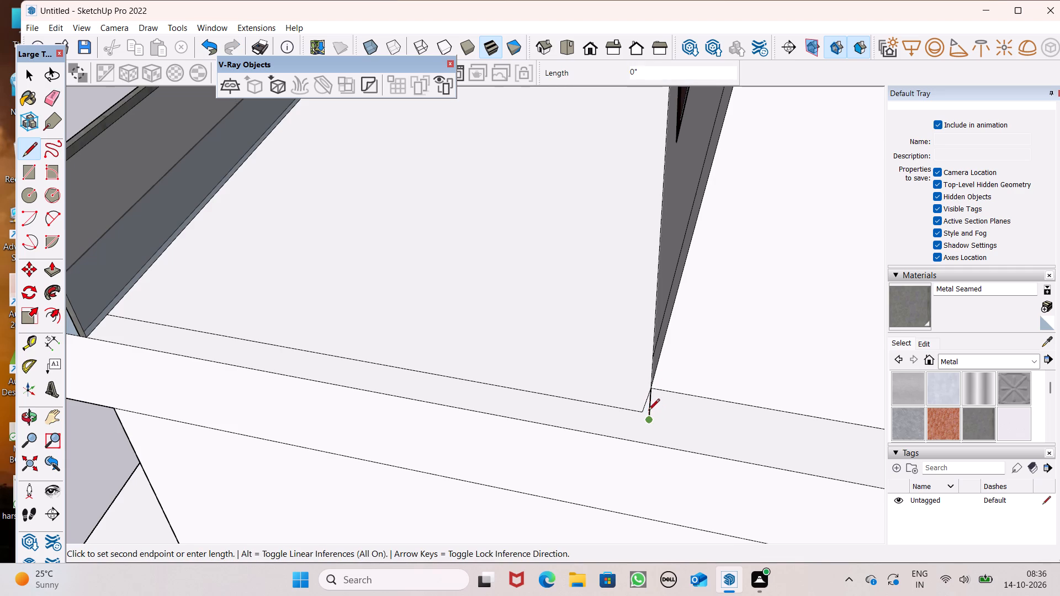
scroll(650, 406, "up", 15)
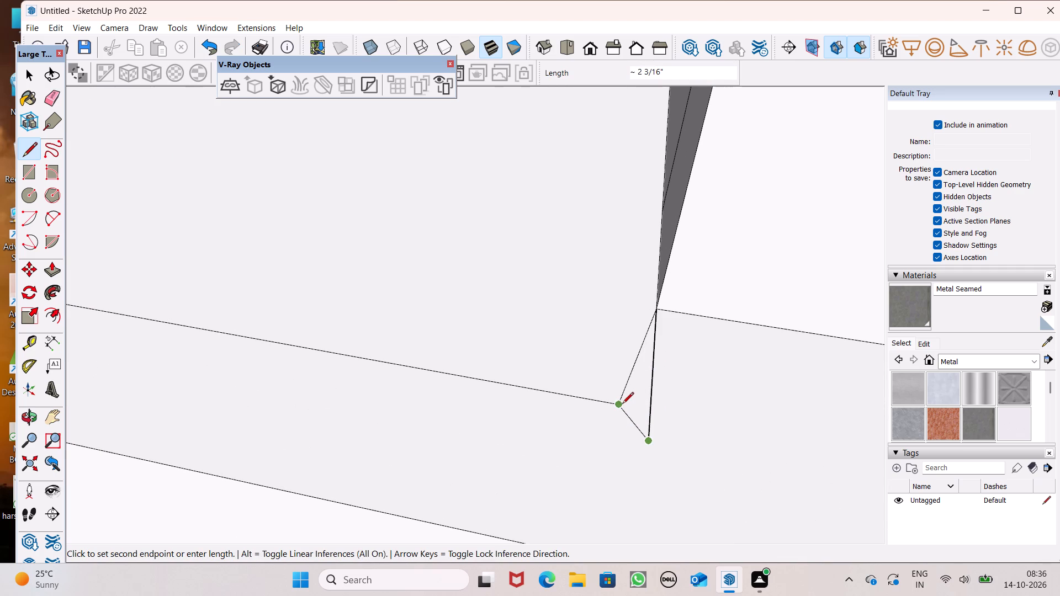
key("space")
left_click(32, 143)
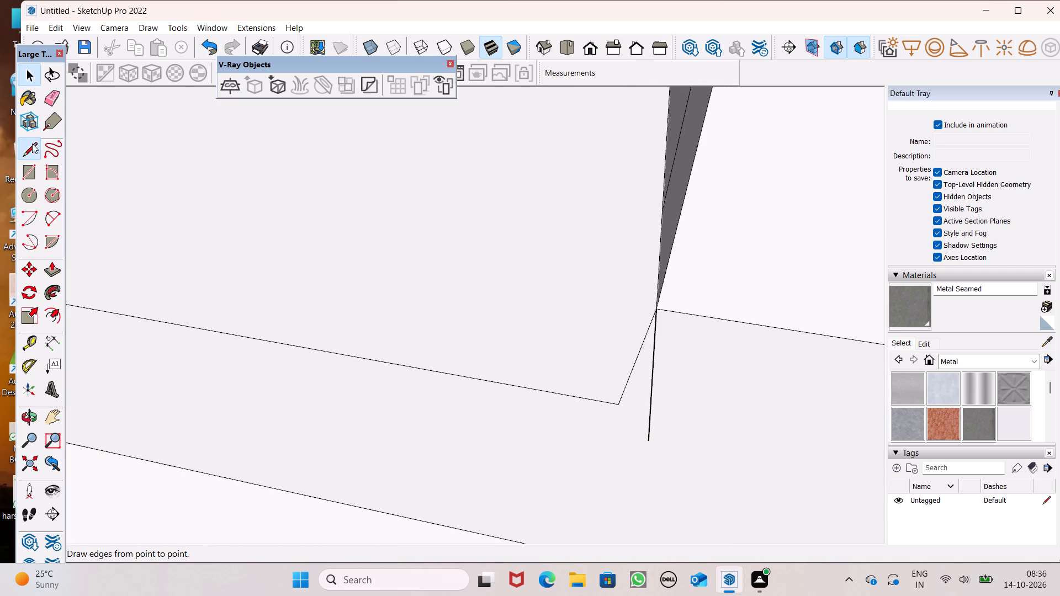
left_click_drag(617, 406, 623, 406)
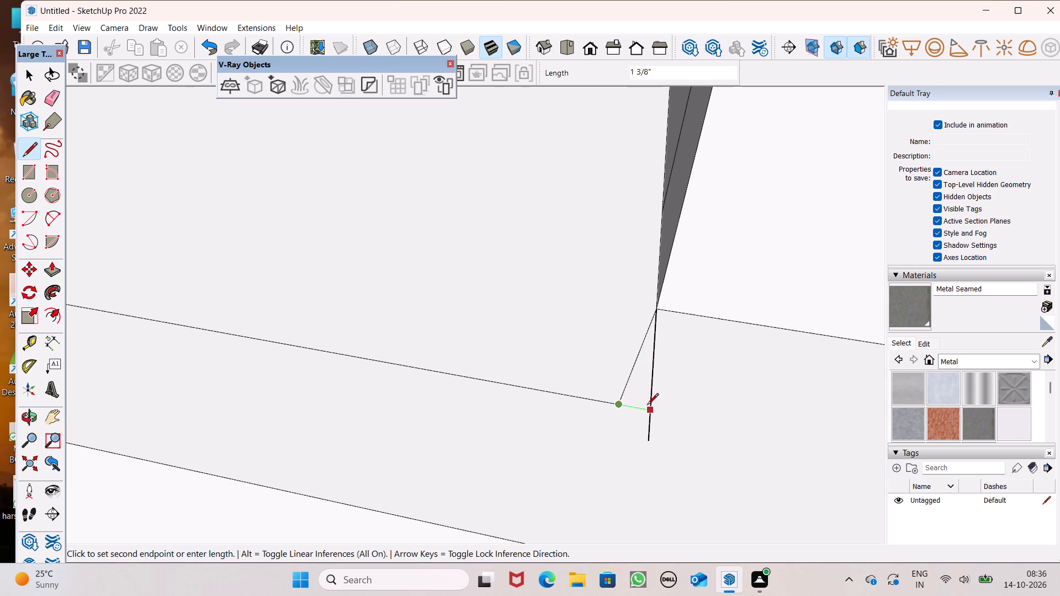
left_click(651, 406)
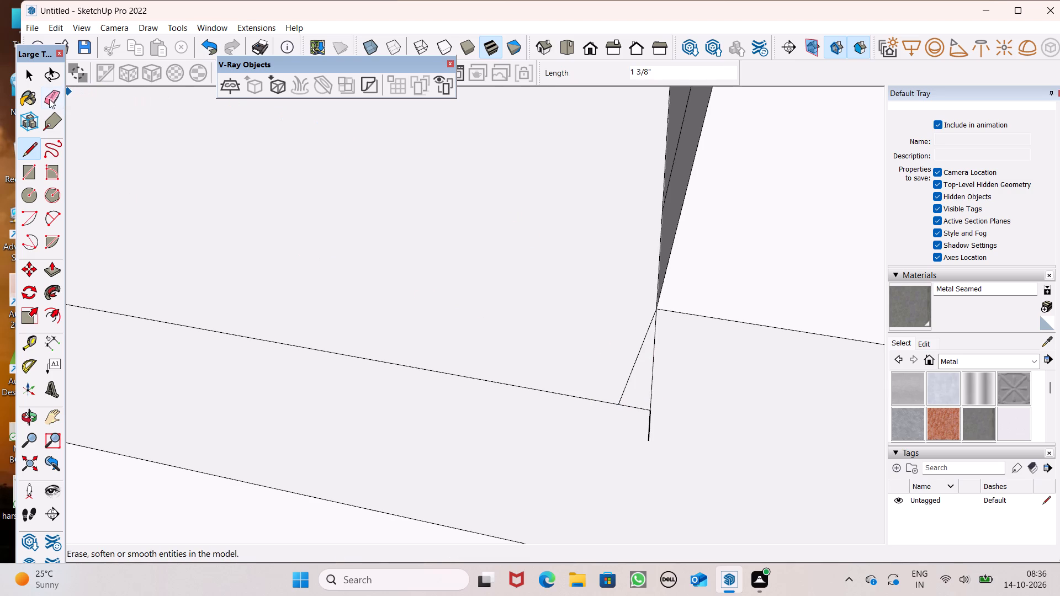
Erase the overshooting line end and the old slanted edge at the wall corner.
left_click_drag(49, 99, 94, 114)
left_click(637, 377)
key("space")
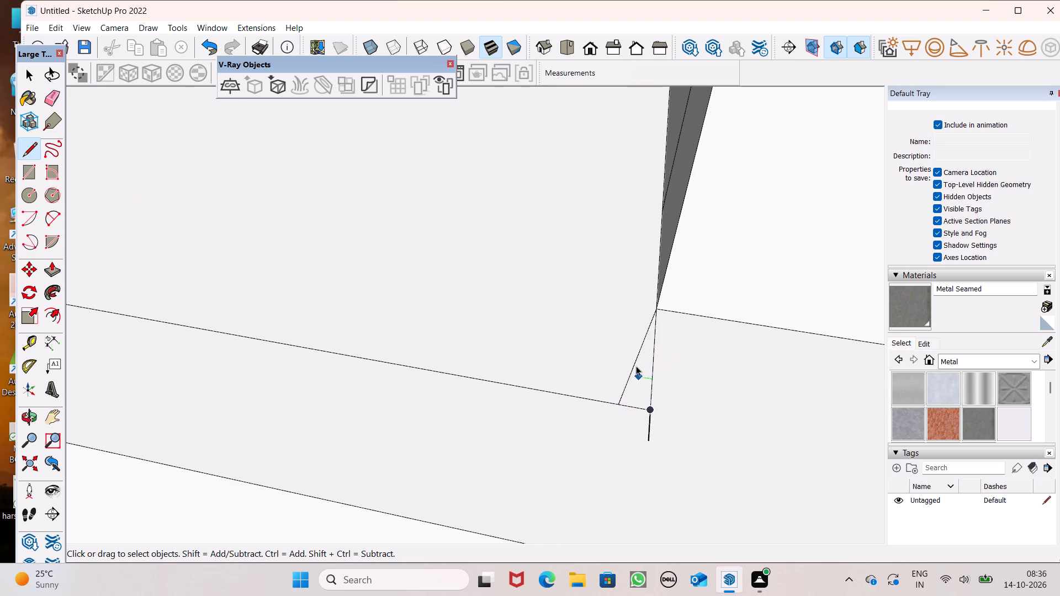
left_click(57, 109)
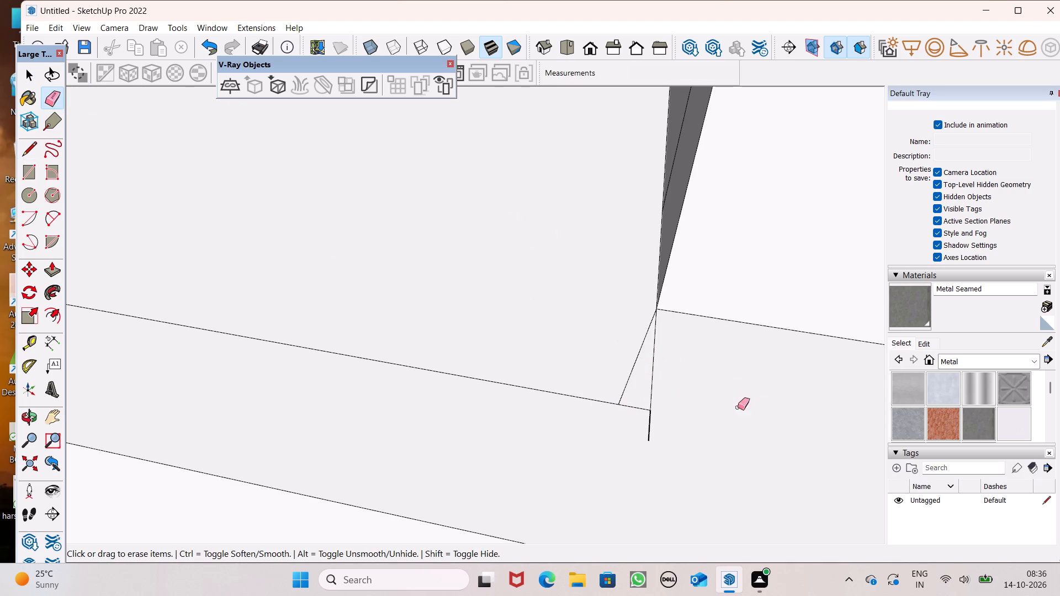
left_click_drag(664, 432, 650, 432)
left_click_drag(640, 384, 609, 374)
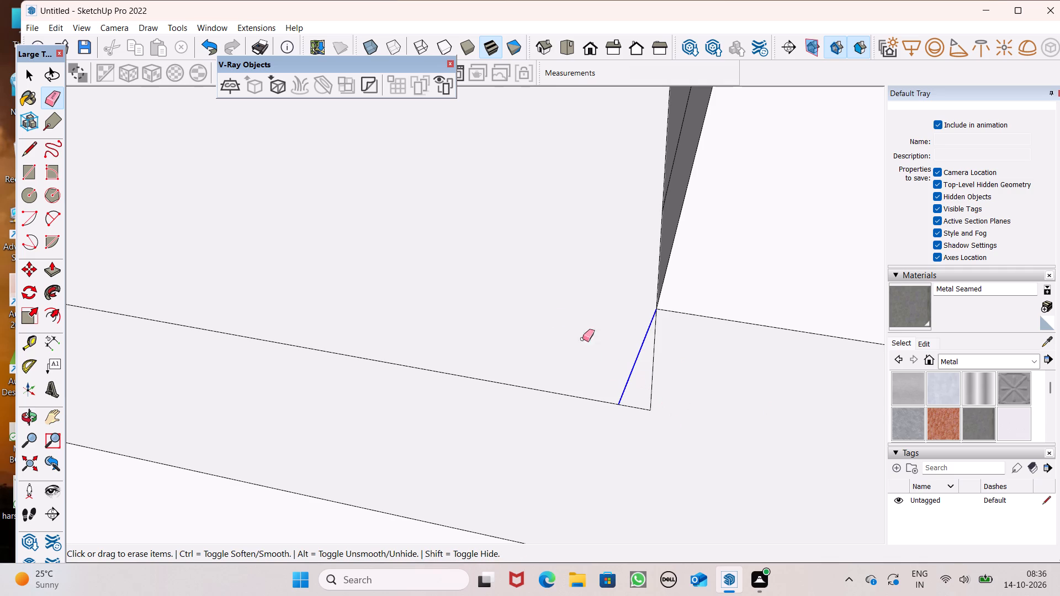
Draw a closing line about 1' 2 1/2" long across the ledge, just past the wall corner.
left_click(35, 155)
scroll(396, 215, "down", 5)
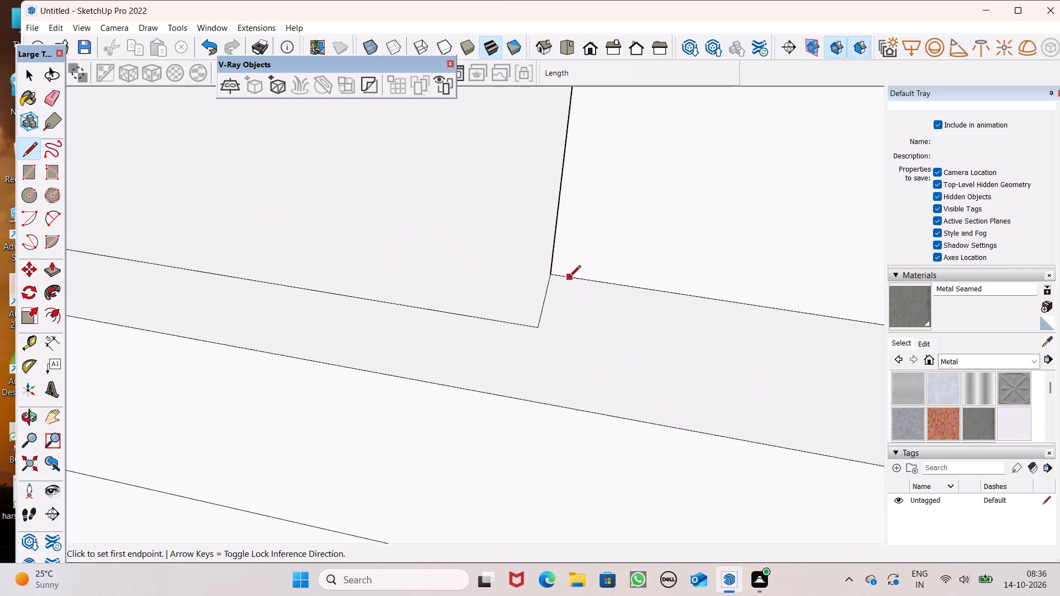
left_click(576, 281)
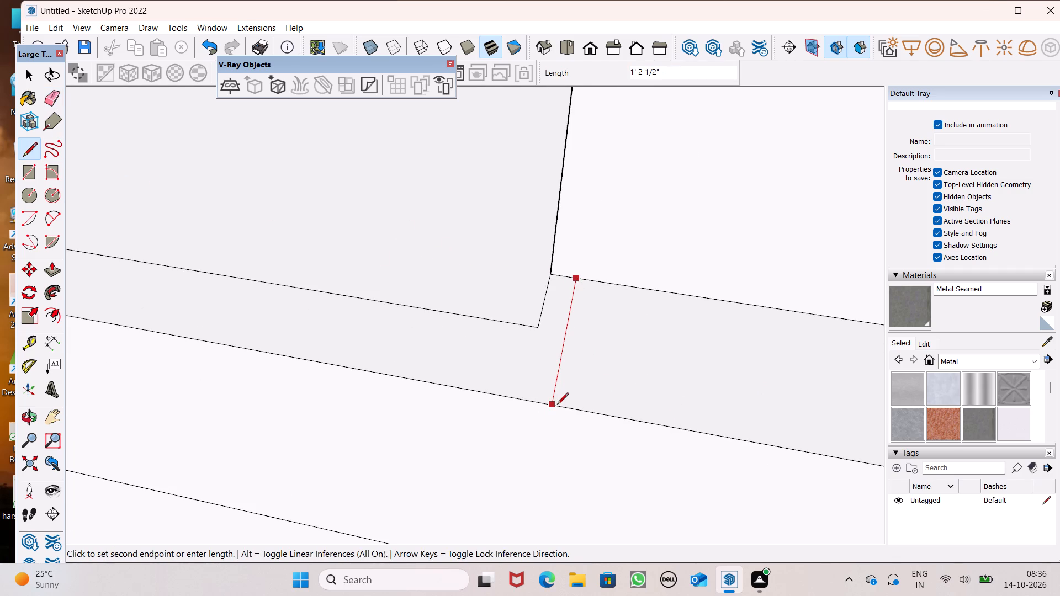
left_click(557, 405)
key("space")
Push/Pull the closed side strip up 3' to the height of the adjoining glass parapet.
scroll(647, 281, "down", 12)
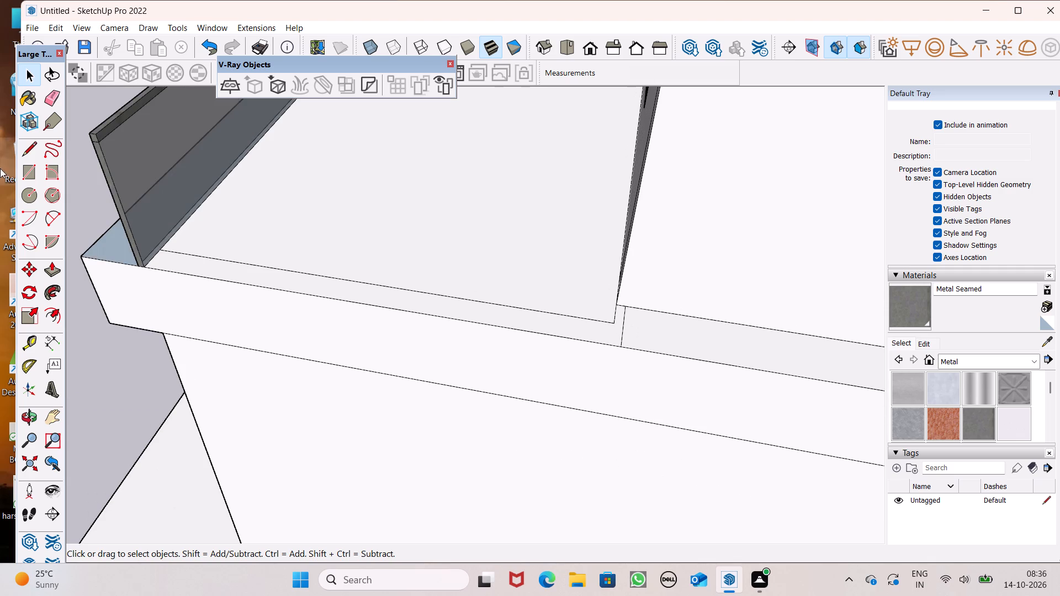
left_click(50, 277)
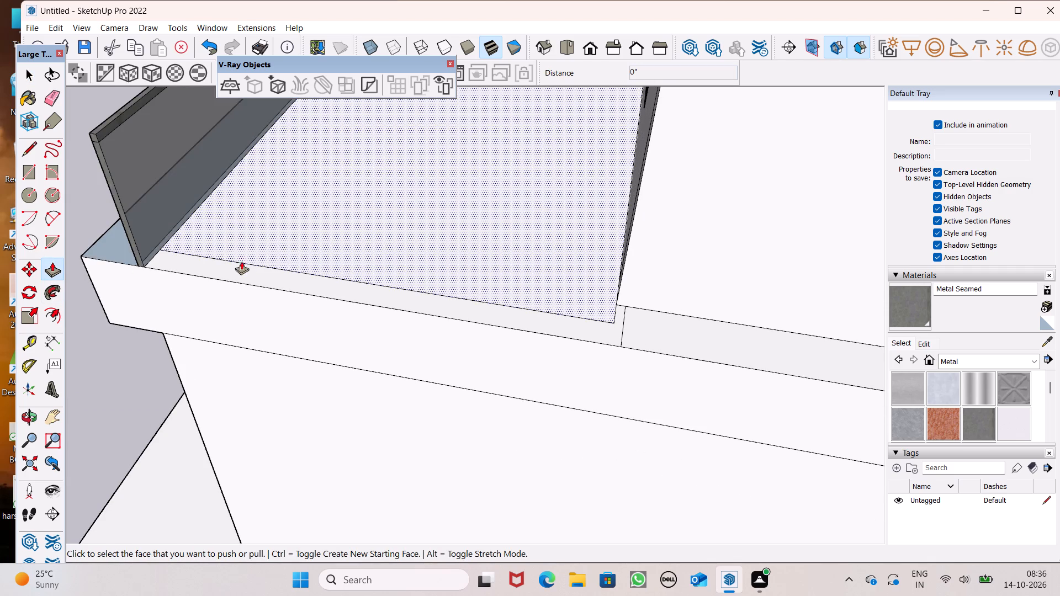
left_click_drag(236, 268, 103, 141)
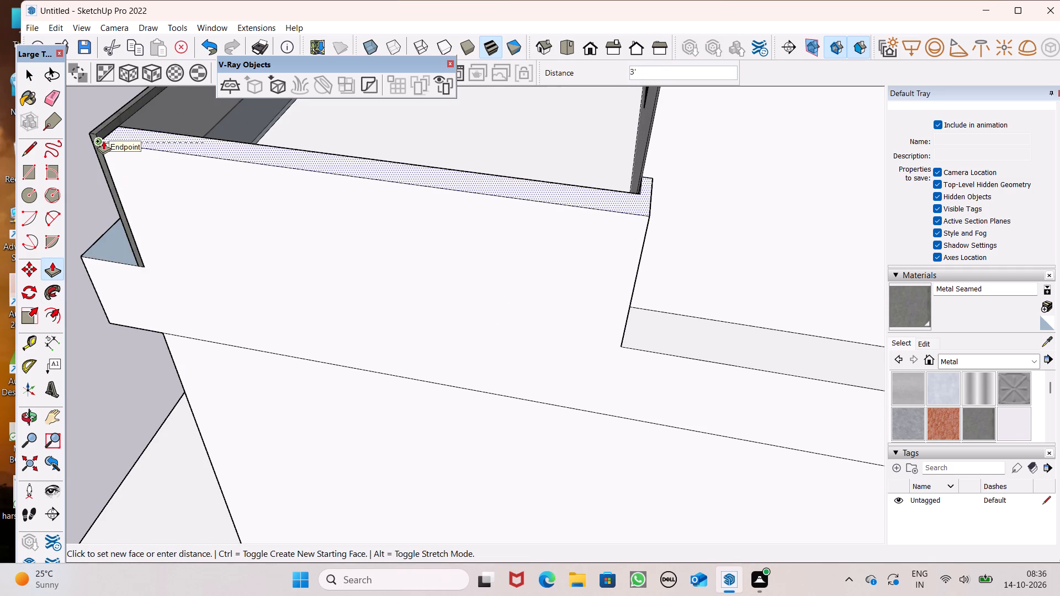
left_click_drag(103, 141, 99, 140)
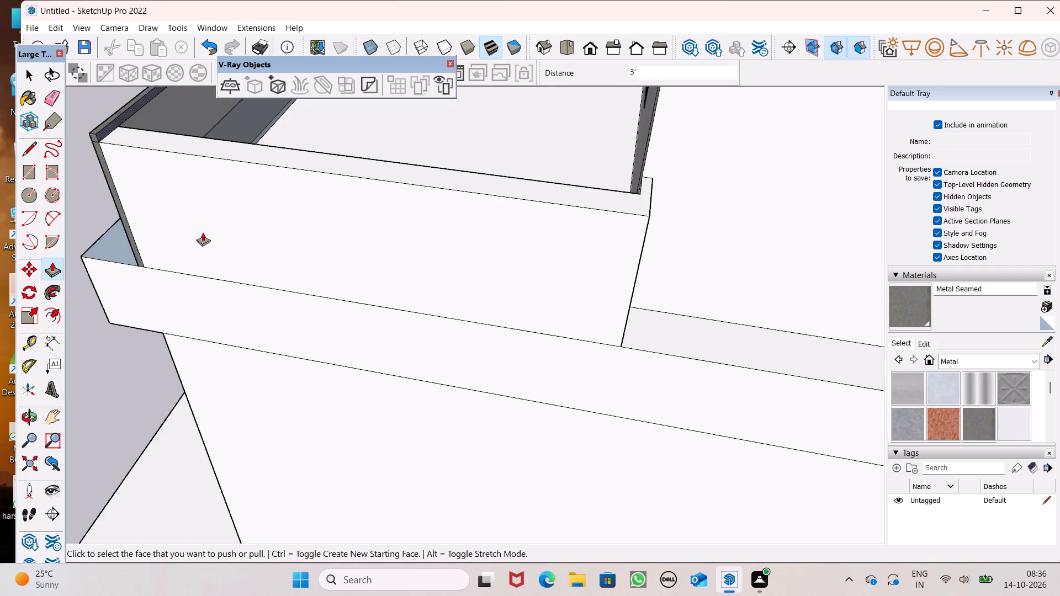
Thin the side parapet by pushing its outer face inward about 5 15/16".
left_click_drag(211, 230, 224, 216)
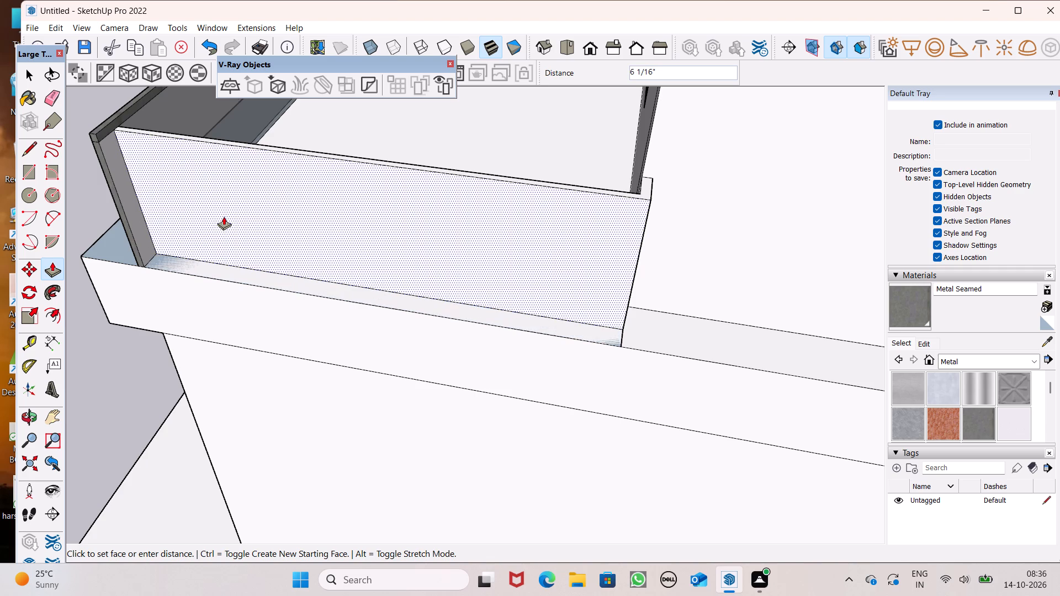
left_click_drag(224, 216, 223, 216)
Push the side parapet's end face at the wall corner slightly inward.
middle_click_drag(530, 310, 200, 363)
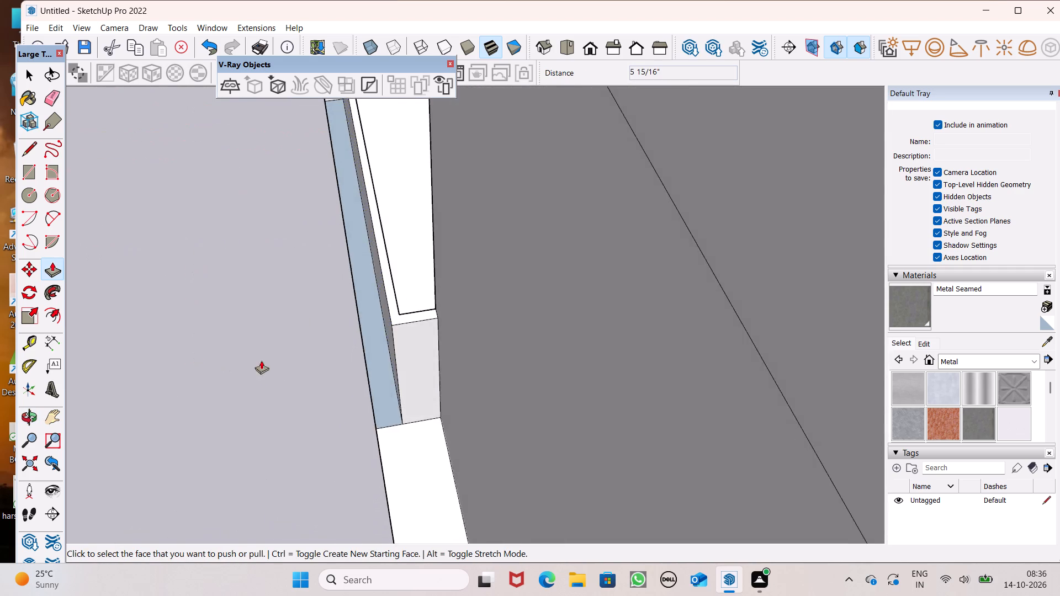
scroll(341, 345, "up", 3)
scroll(444, 359, "down", 5)
scroll(516, 359, "down", 7)
scroll(393, 323, "down", 6)
left_click(483, 370)
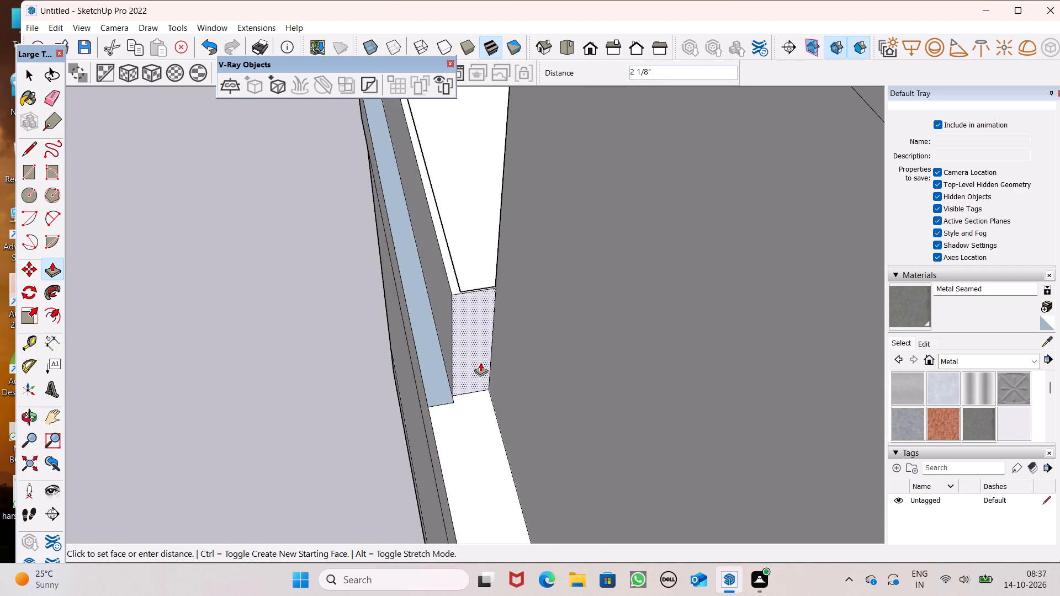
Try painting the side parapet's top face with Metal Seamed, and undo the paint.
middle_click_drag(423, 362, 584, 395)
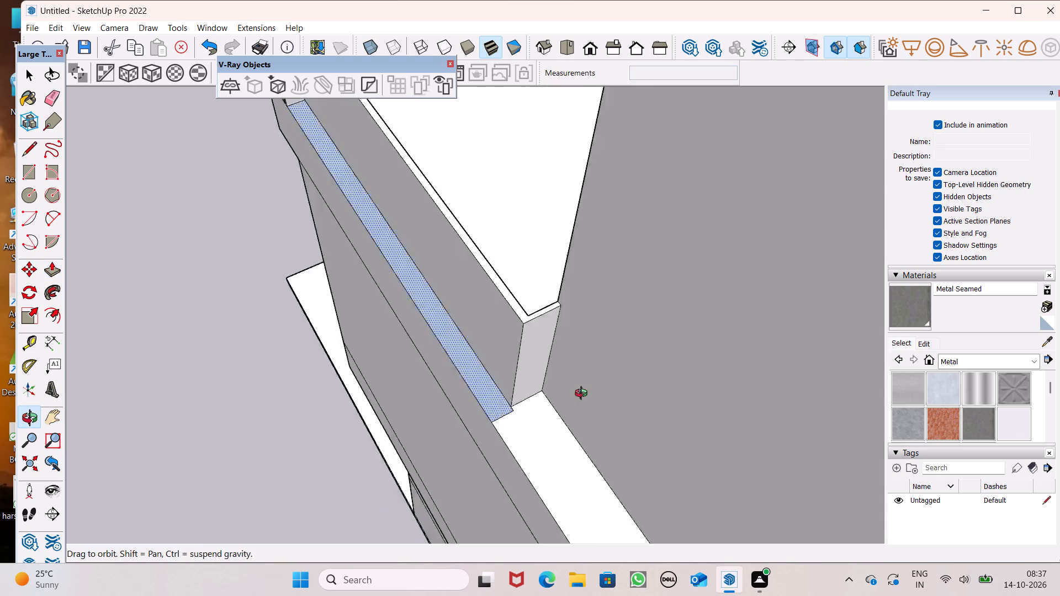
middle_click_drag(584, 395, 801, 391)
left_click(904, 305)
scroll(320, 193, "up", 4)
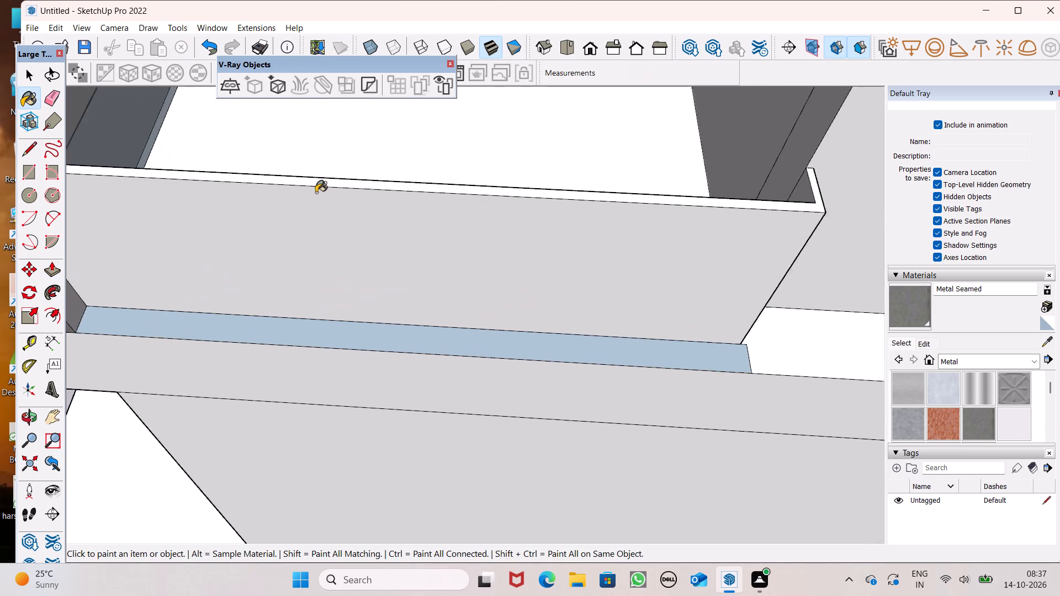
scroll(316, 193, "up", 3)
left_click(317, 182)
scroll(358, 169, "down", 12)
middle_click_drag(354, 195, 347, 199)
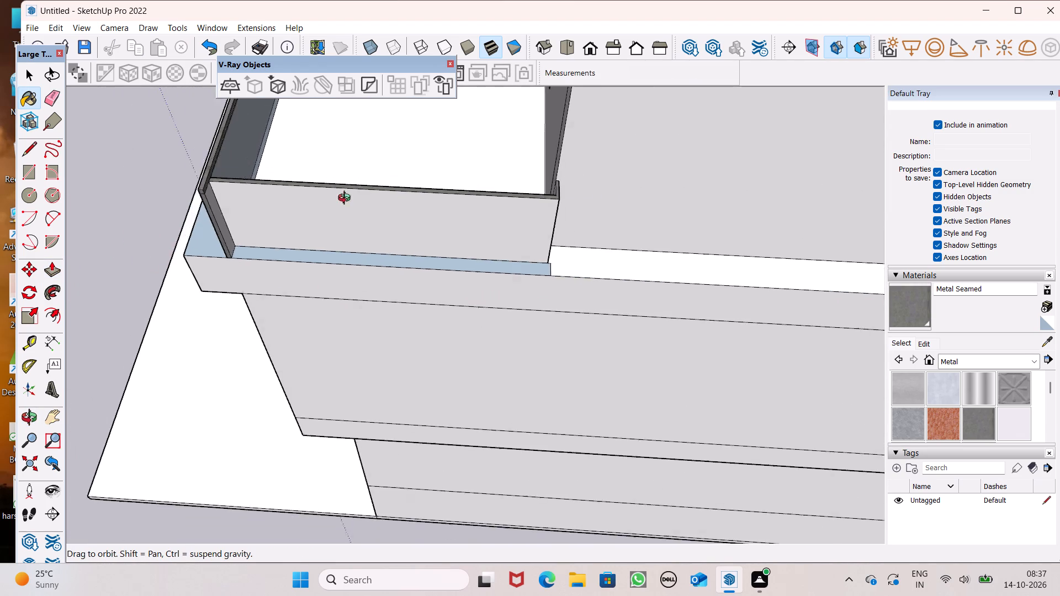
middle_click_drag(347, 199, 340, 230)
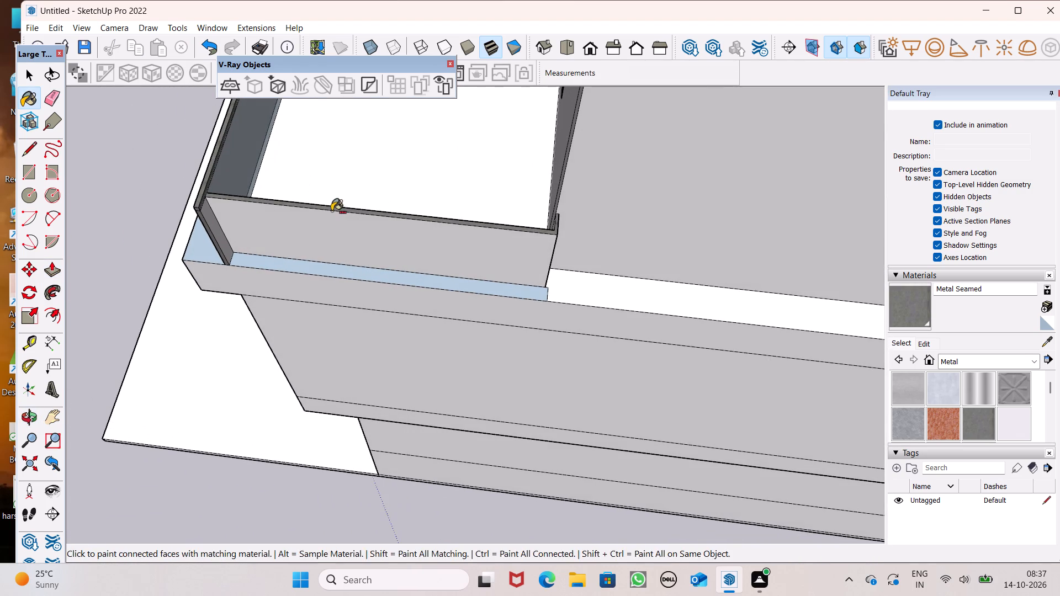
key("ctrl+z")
Push/Pull the side parapet's top face up 2" to form a rail along its top.
scroll(224, 189, "up", 4)
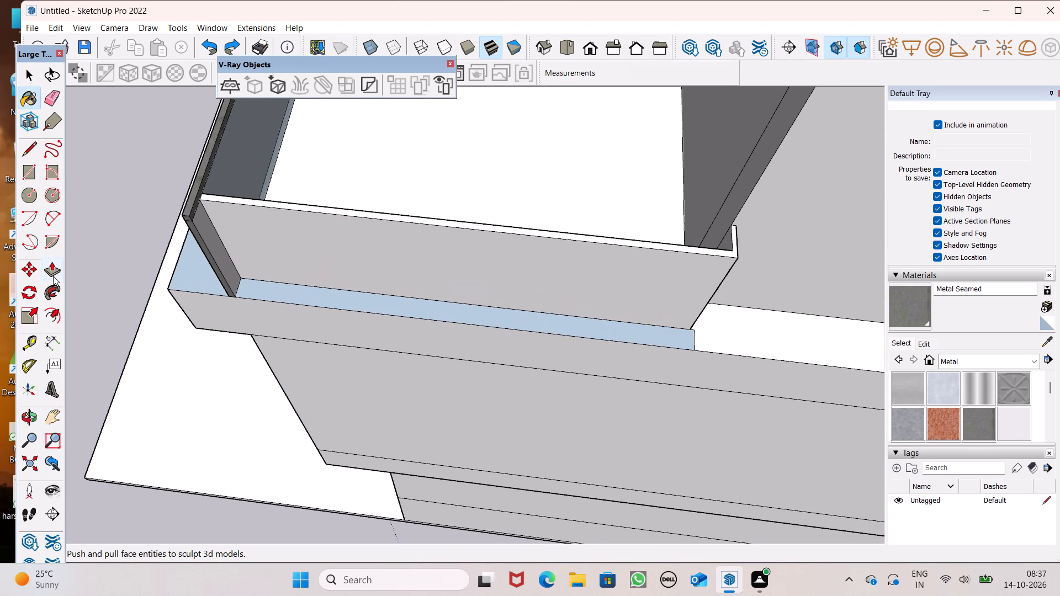
left_click(53, 276)
scroll(219, 209, "up", 7)
left_click(196, 188)
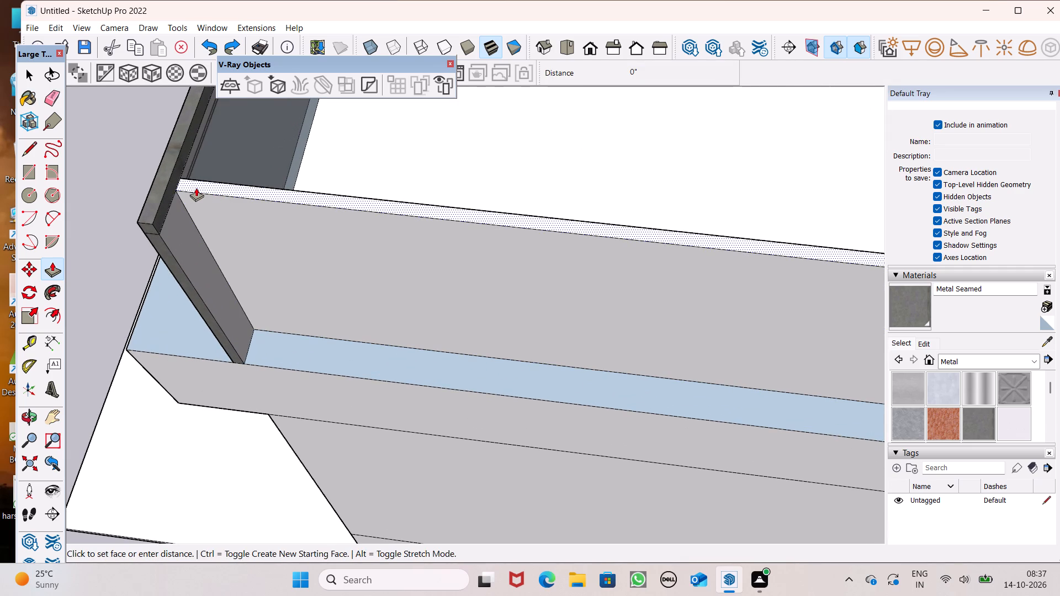
key("2")
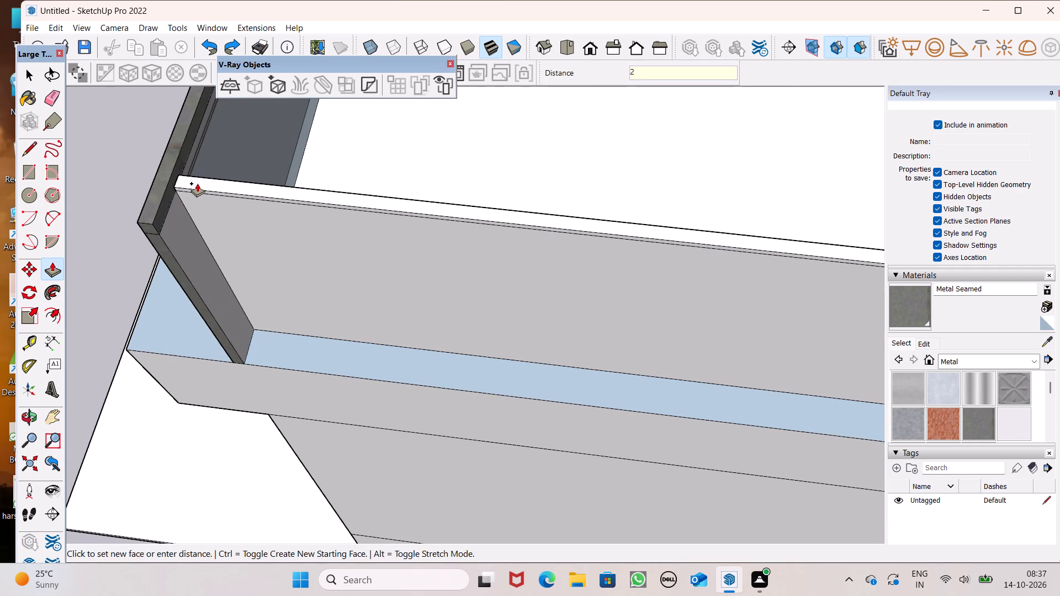
key("shift+quotedbl")
key("Return")
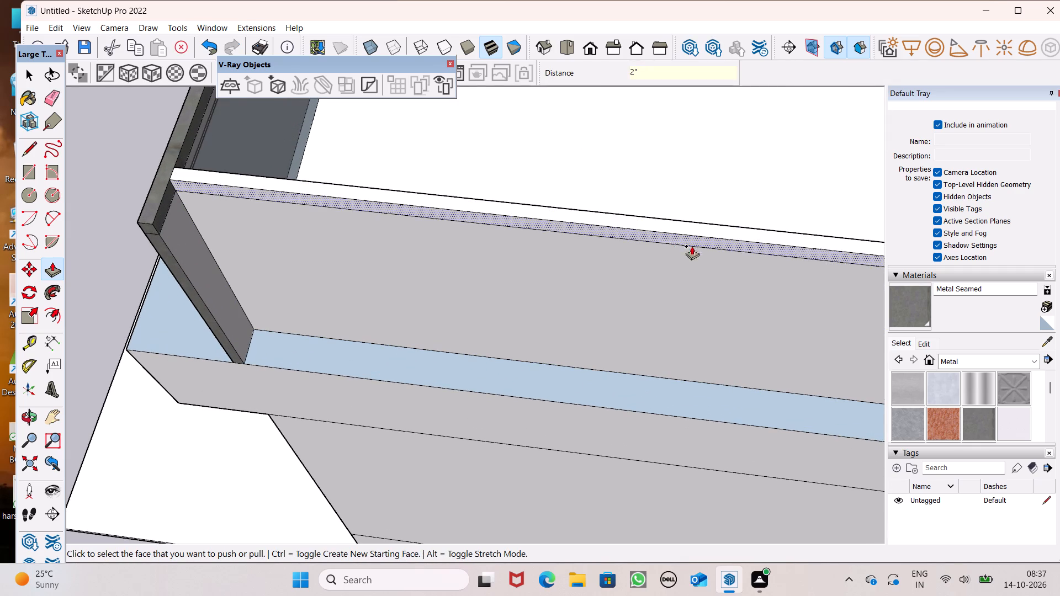
Paint the long faces of the middle right balcony's side parapet rail with Metal Seamed.
left_click(900, 313)
scroll(498, 215, "up", 3)
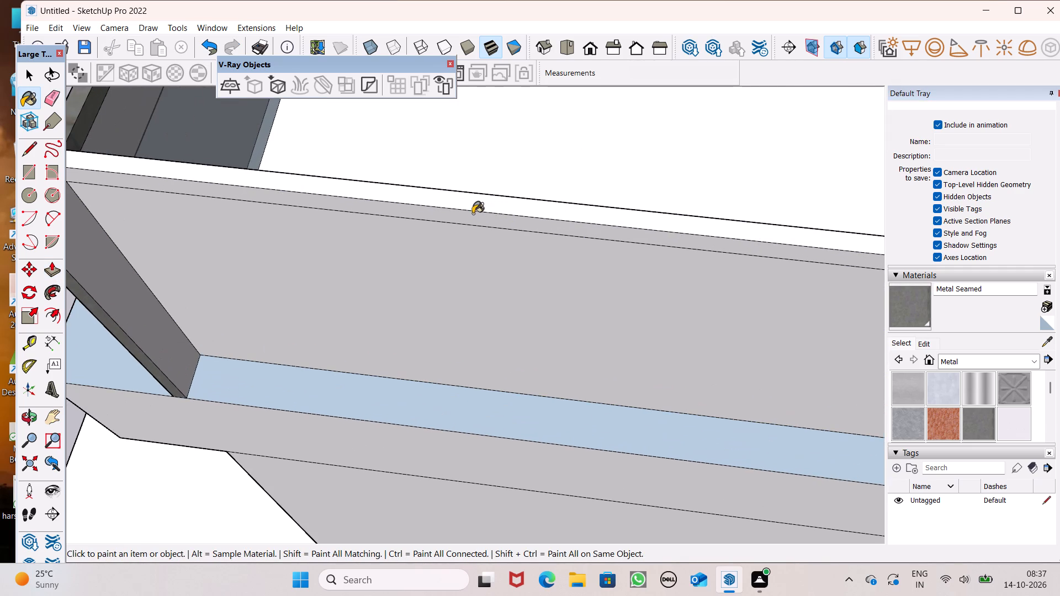
left_click(478, 209)
left_click_drag(475, 219, 480, 219)
scroll(539, 224, "down", 5)
middle_click_drag(618, 286, 179, 239)
scroll(616, 289, "up", 1)
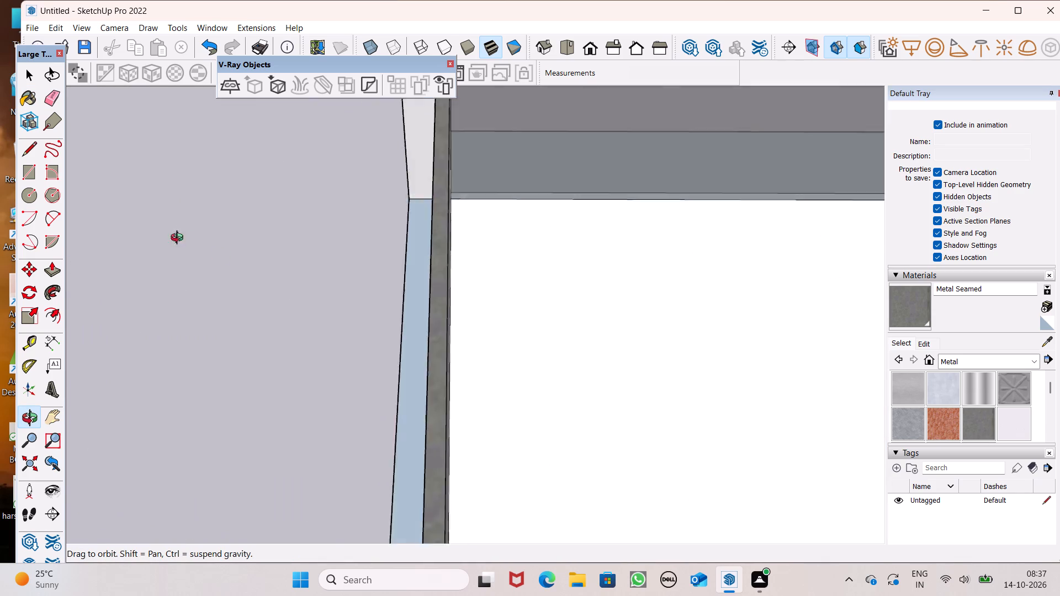
middle_click_drag(179, 239, 19, 183)
left_click(242, 253)
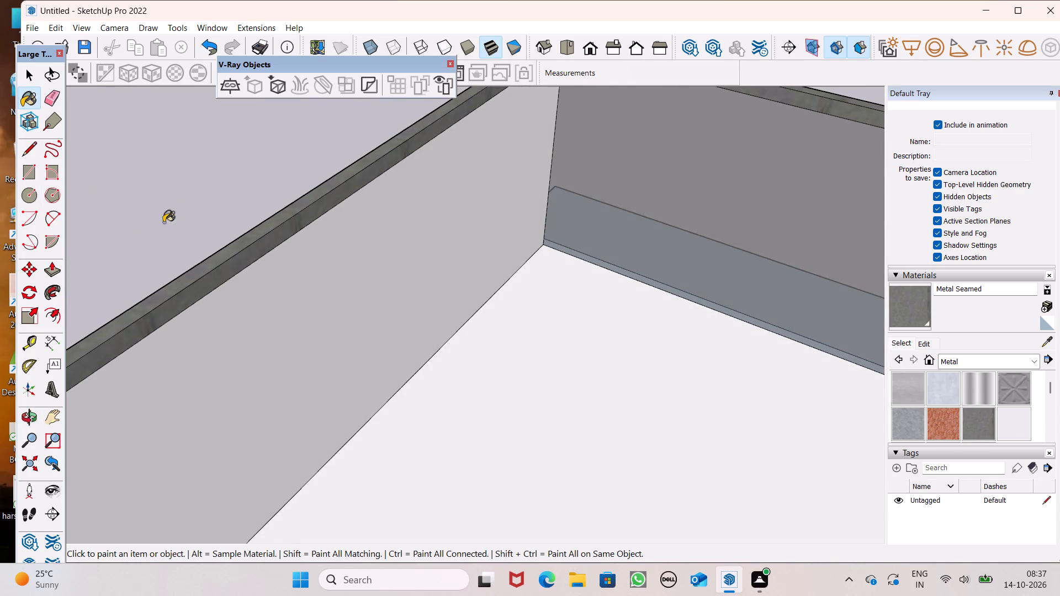
scroll(184, 225, "down", 6)
middle_click_drag(208, 238, 540, 242)
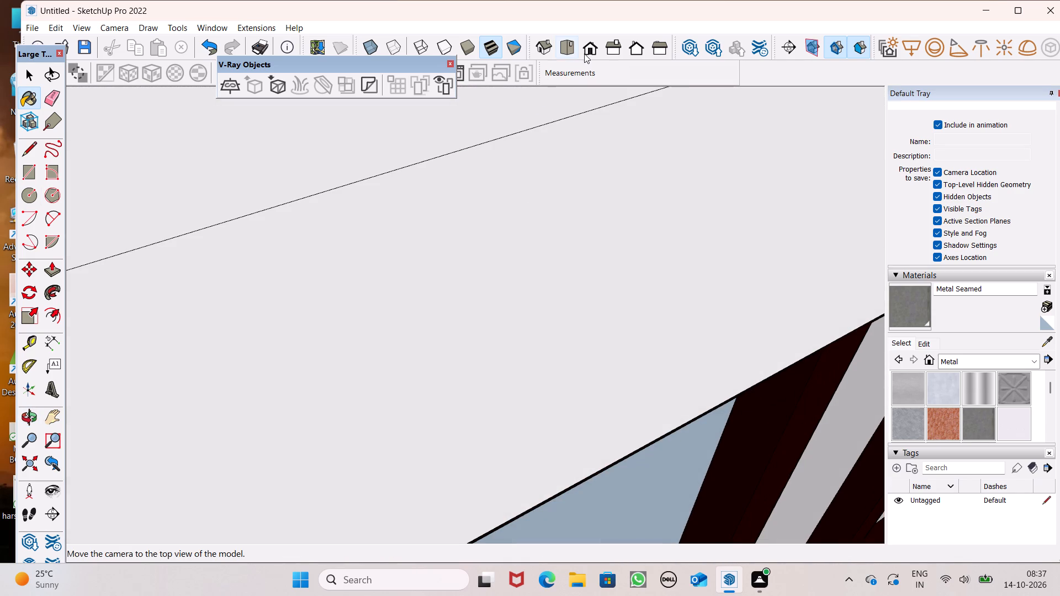
Paint the remaining unpainted end face of the middle right balcony's side rail at the wall corner with Metal Seamed.
left_click(609, 46)
scroll(585, 175, "down", 6)
scroll(440, 253, "down", 5)
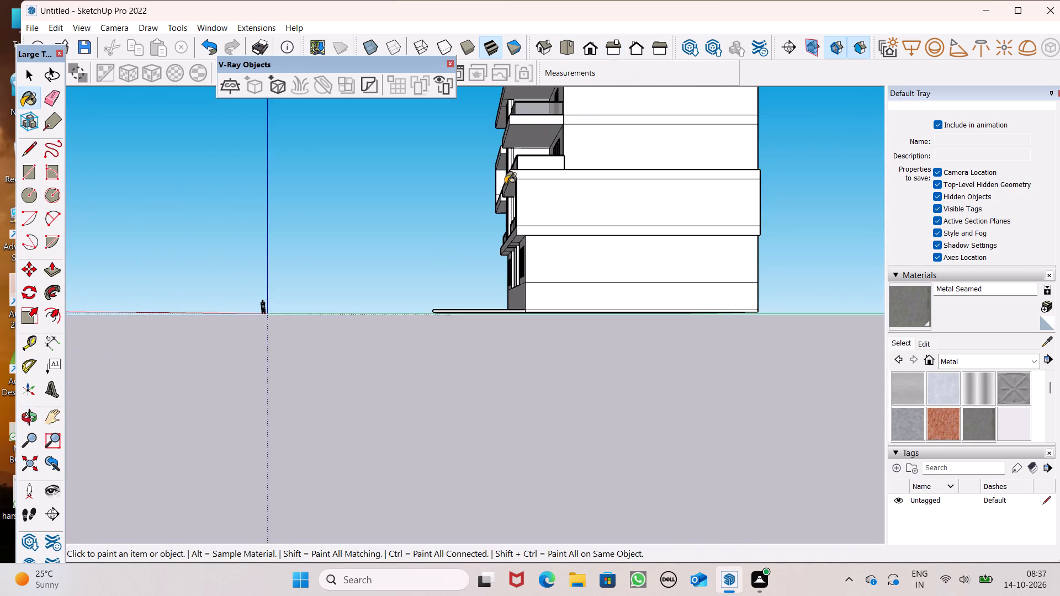
scroll(517, 164, "up", 2)
scroll(520, 164, "down", 1)
scroll(523, 174, "up", 4)
middle_click_drag(558, 179, 347, 344)
scroll(433, 319, "up", 2)
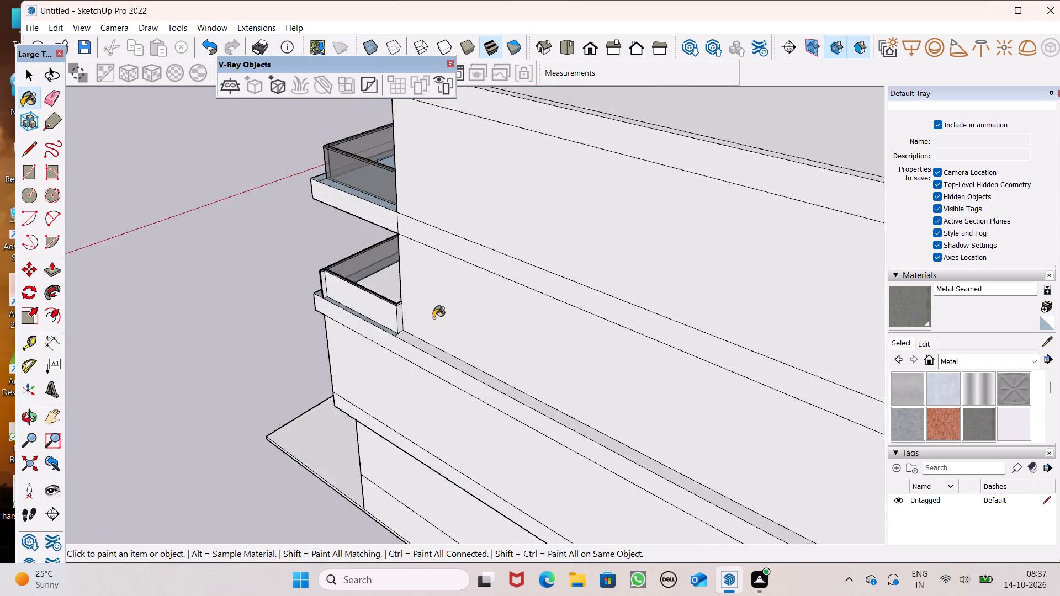
scroll(433, 318, "up", 4)
scroll(379, 284, "up", 15)
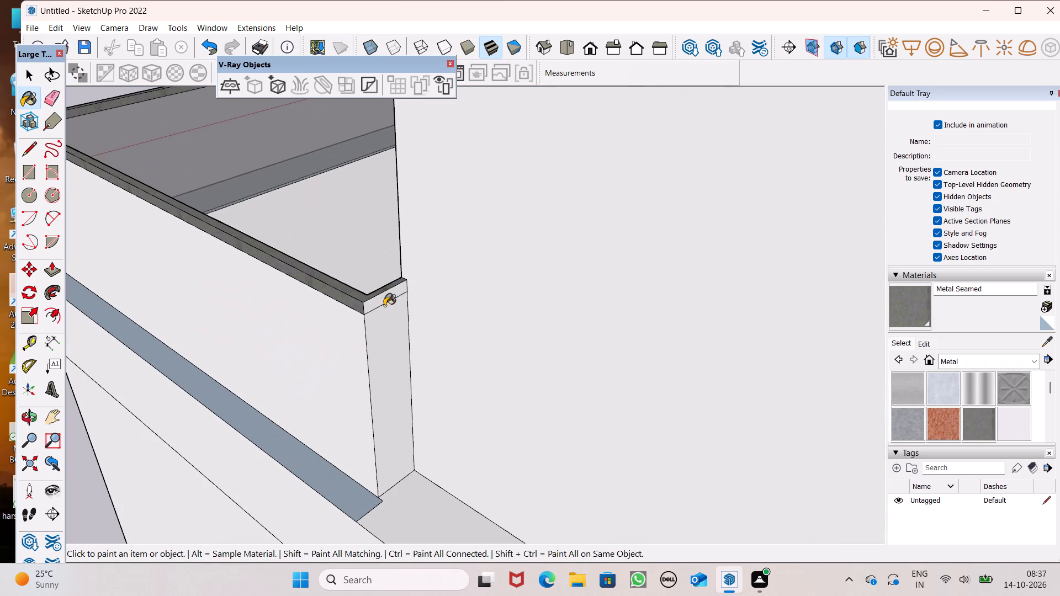
left_click(386, 296)
left_click(386, 311)
scroll(387, 309, "down", 7)
Paint the top and outer faces of the lowest right balcony's parapet rail with Metal Seamed.
middle_click_drag(363, 323, 743, 247)
scroll(457, 217, "down", 3)
scroll(402, 227, "down", 7)
middle_click_drag(407, 349, 568, 380)
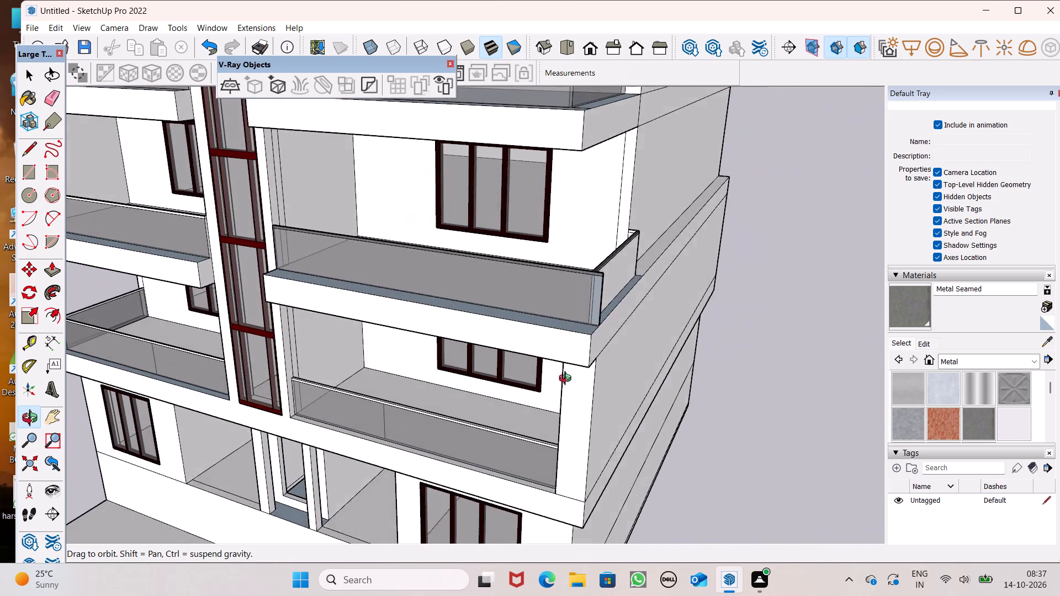
middle_click_drag(568, 380, 570, 372)
scroll(515, 429, "up", 2)
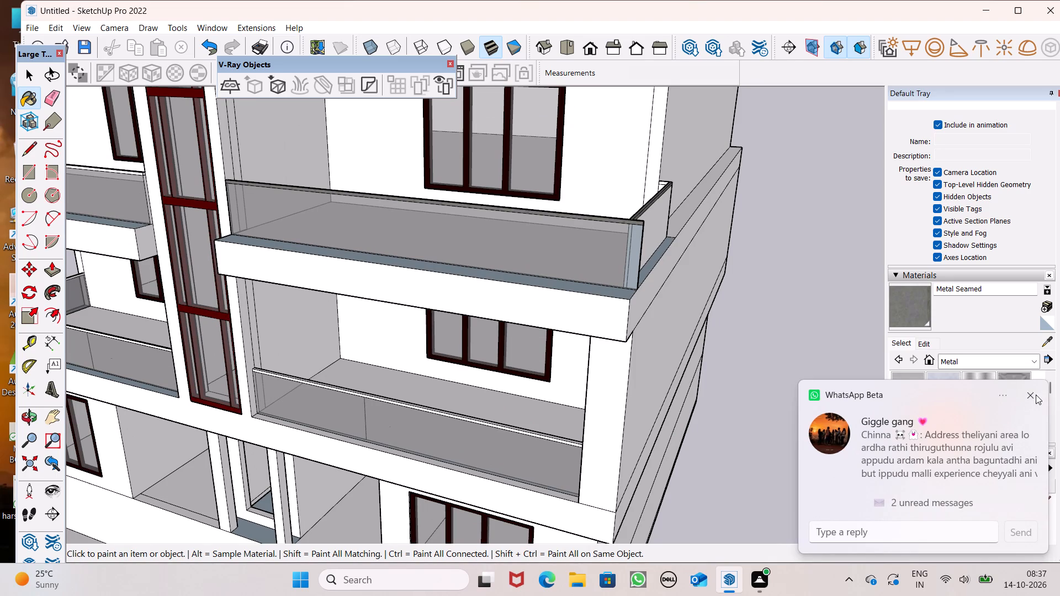
left_click(1031, 392)
scroll(348, 408, "up", 8)
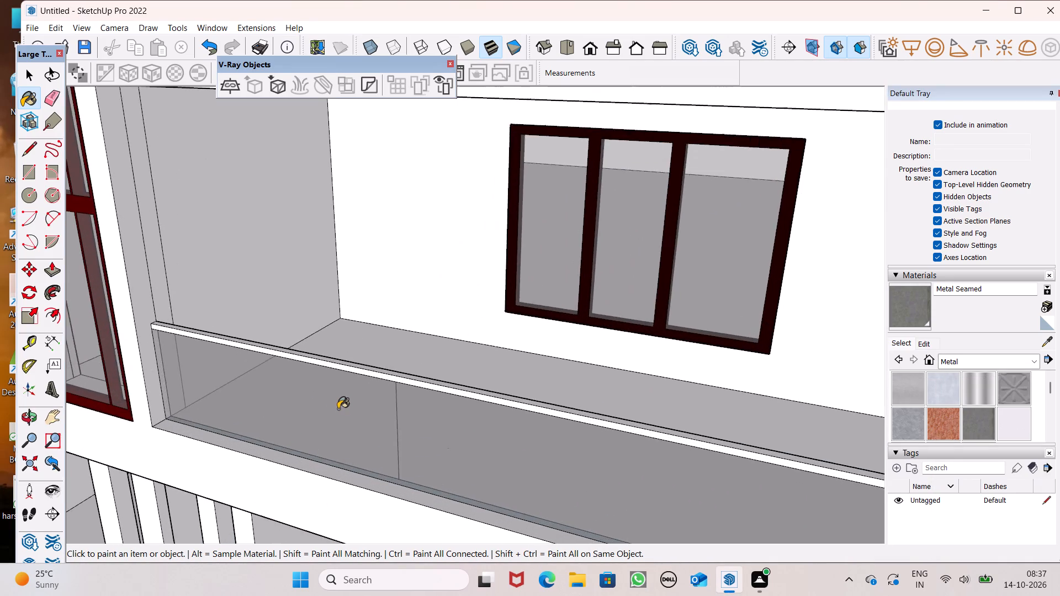
scroll(338, 398, "up", 7)
left_click_drag(379, 344, 394, 336)
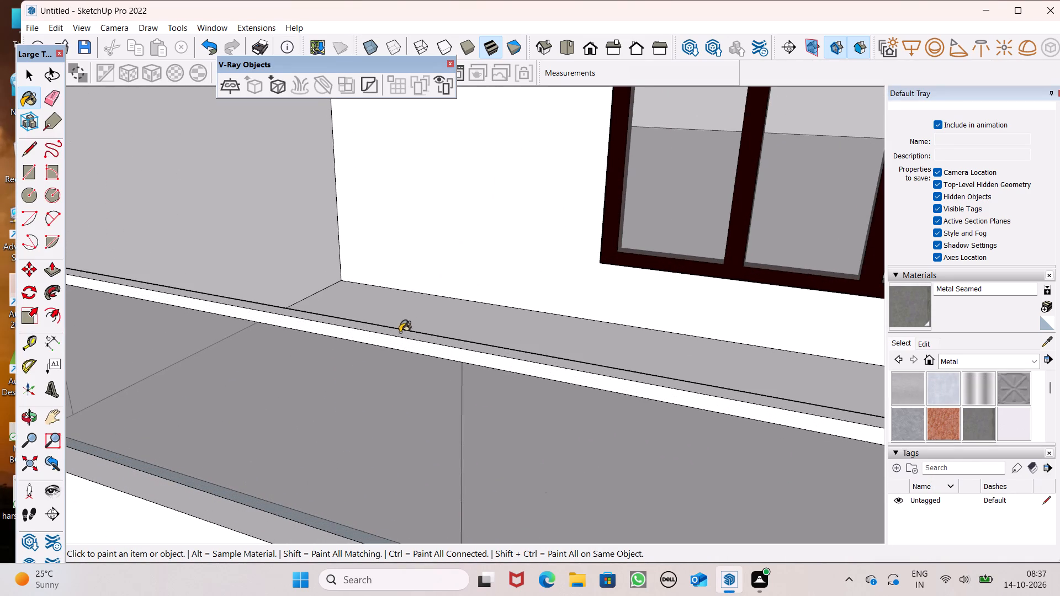
double_click(397, 336)
left_click(406, 332)
scroll(535, 332, "down", 5)
middle_click_drag(646, 386, 586, 336)
scroll(379, 265, "up", 1)
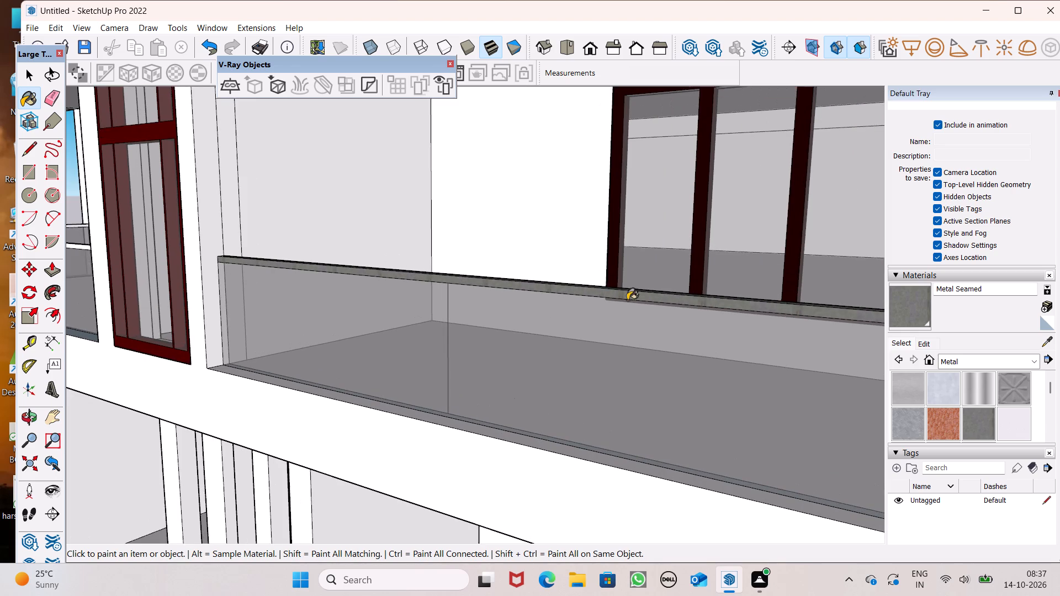
scroll(644, 308, "up", 1)
scroll(372, 220, "down", 13)
Paint the top, outer side and front faces of the lowest left balcony's rail with Metal Seamed, undoing the stray paint on the glass panel.
middle_click_drag(358, 291, 572, 355)
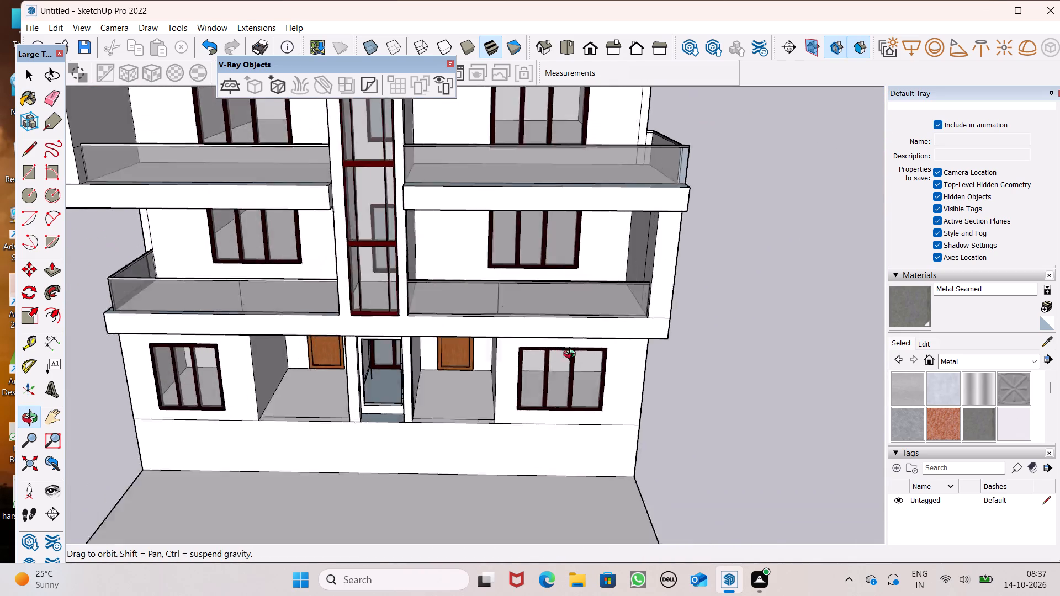
middle_click_drag(572, 355, 651, 359)
middle_click_drag(204, 322, 410, 338)
scroll(357, 405, "up", 8)
scroll(337, 494, "up", 2)
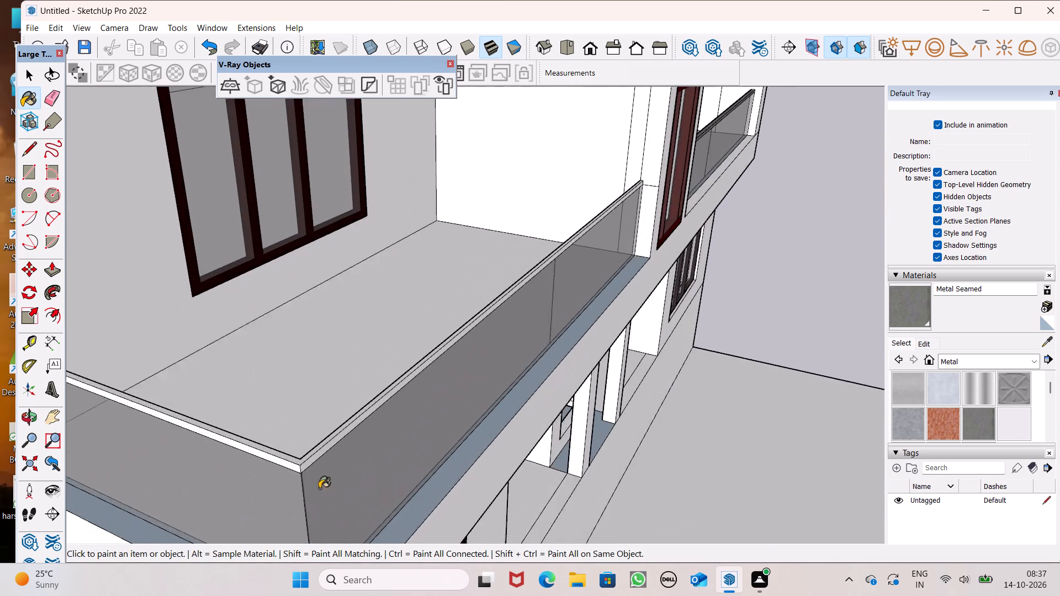
scroll(319, 488, "up", 13)
left_click(300, 442)
left_click_drag(299, 464, 314, 471)
left_click(345, 470)
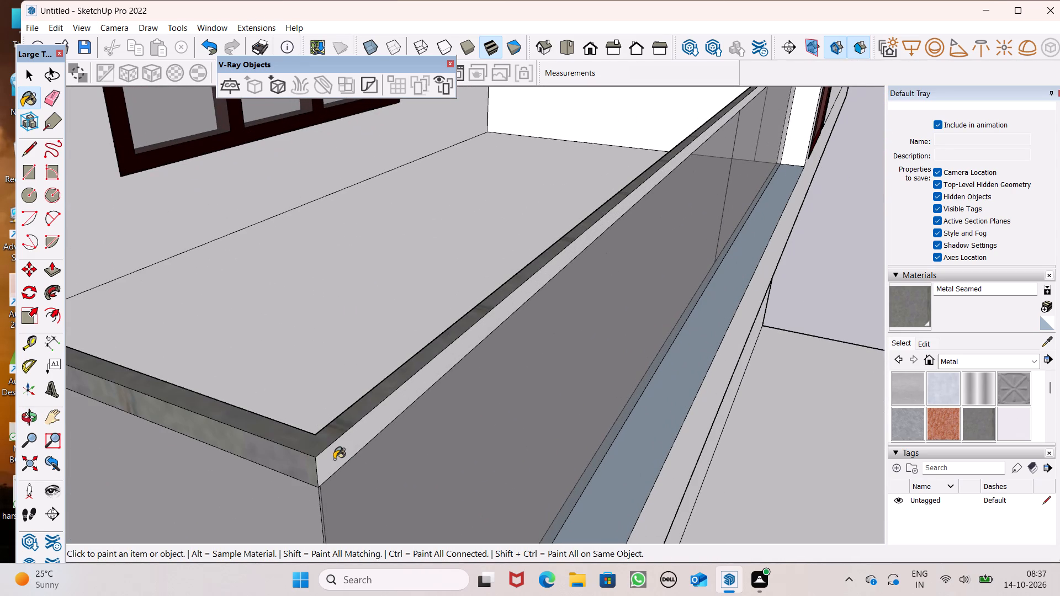
key("ctrl+z")
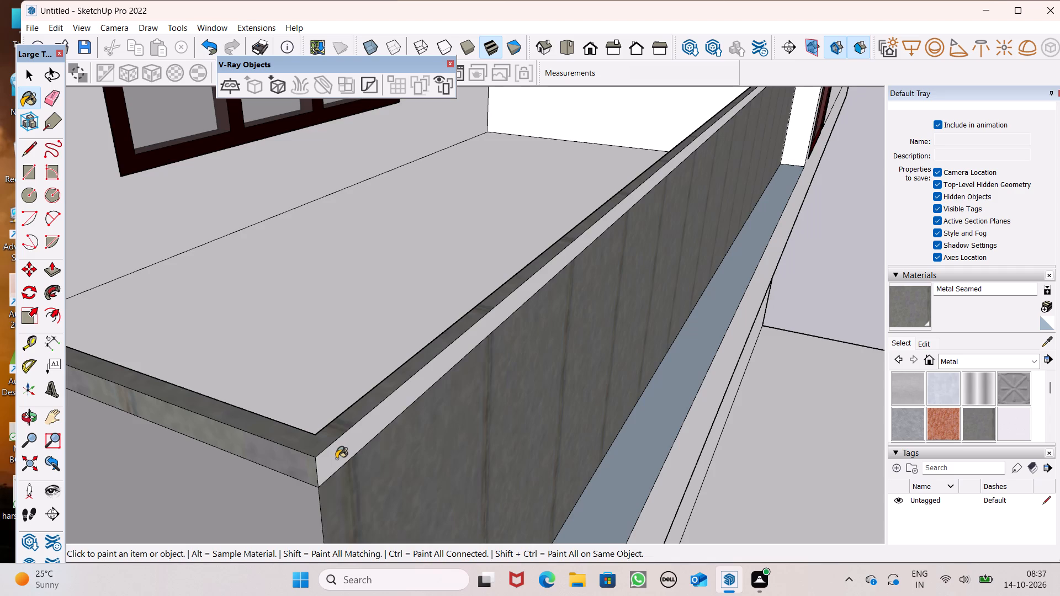
left_click(336, 459)
Paint the inner faces of the lowest left balcony's front and side rails with Metal Seamed.
middle_click_drag(334, 446, 739, 421)
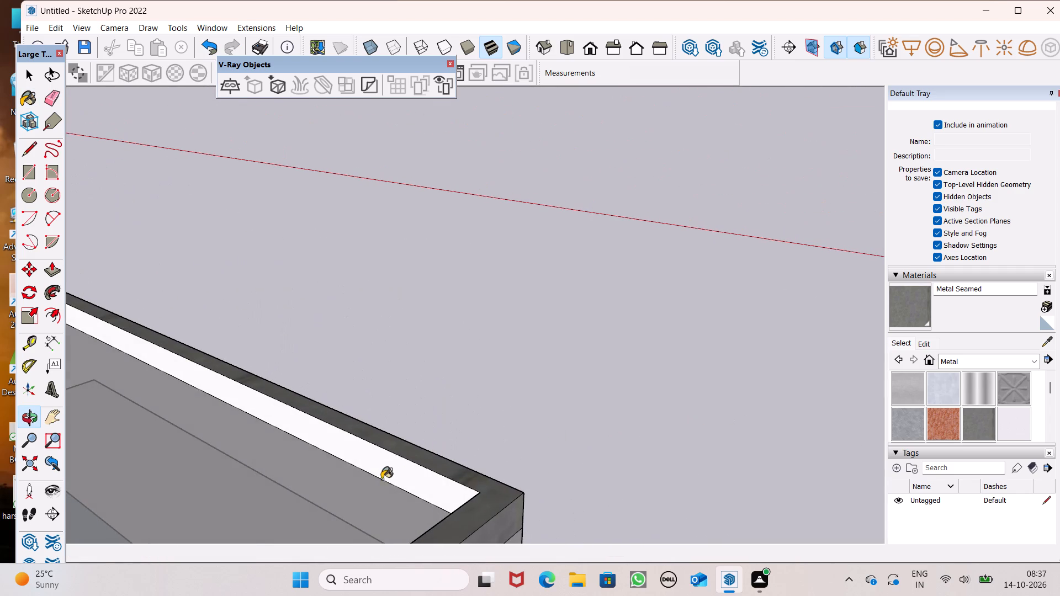
left_click(396, 470)
scroll(538, 406, "down", 6)
middle_click_drag(562, 443, 26, 437)
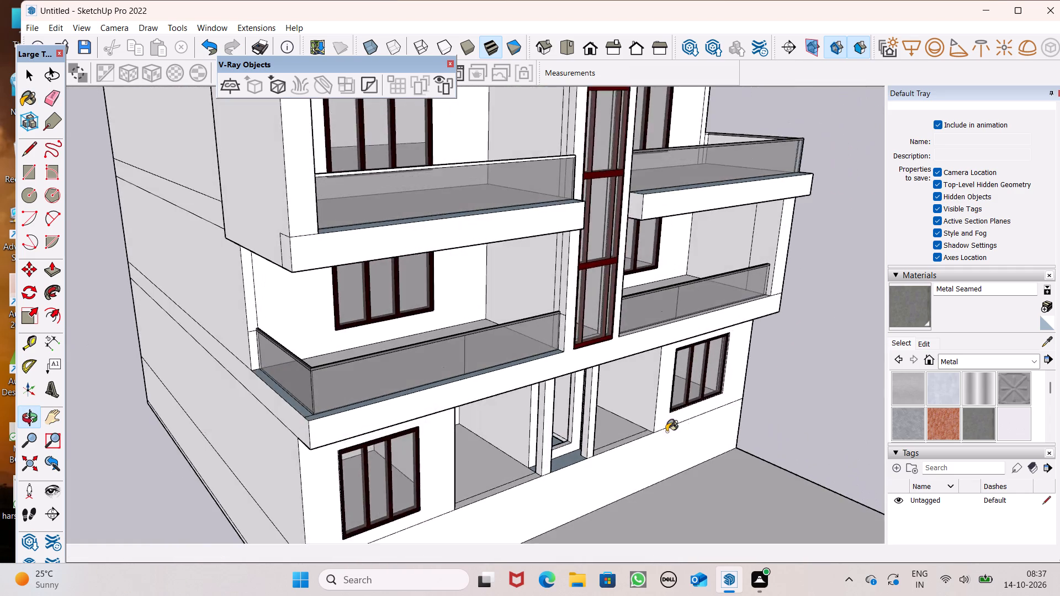
scroll(691, 432, "up", 1)
middle_click_drag(691, 432, 230, 438)
scroll(260, 272, "up", 5)
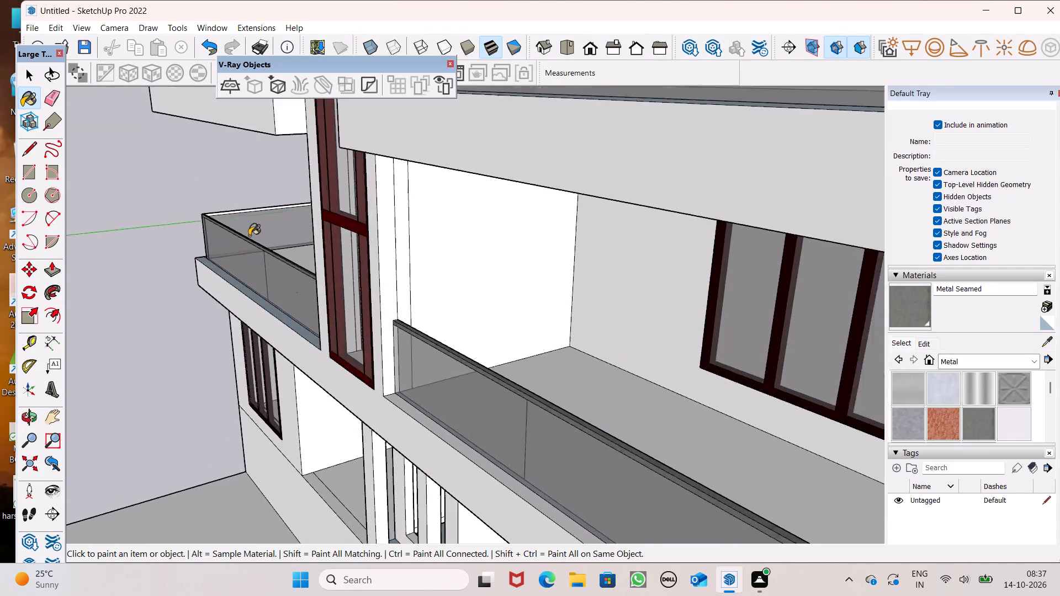
scroll(249, 236, "up", 9)
left_click(207, 199)
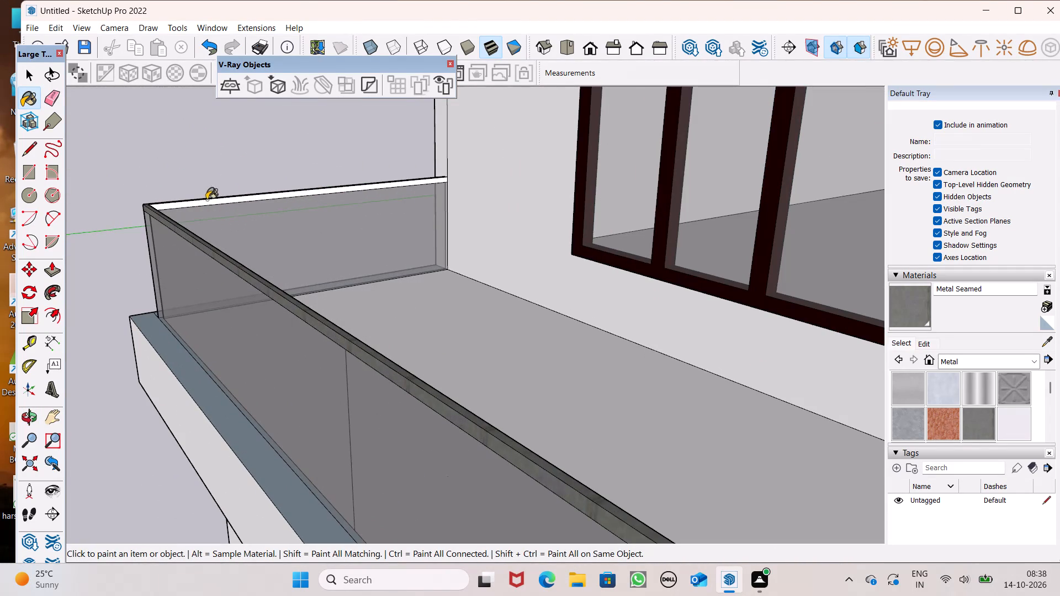
left_click(206, 201)
Paint the inner face of the lowest right balcony's front rail with Metal Seamed.
scroll(232, 169, "down", 9)
middle_click_drag(418, 249, 441, 281)
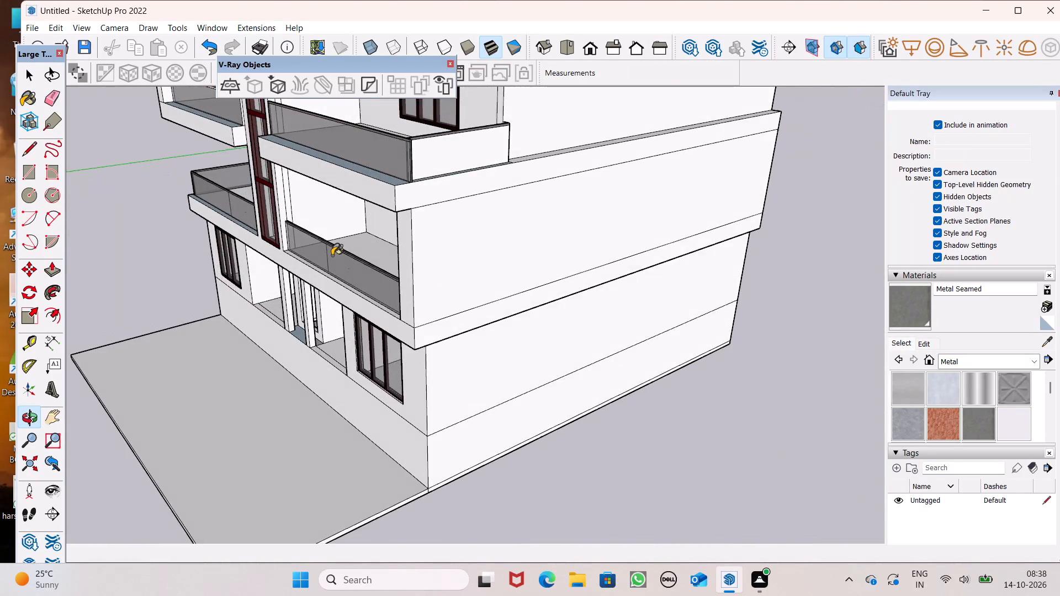
scroll(331, 256, "up", 14)
middle_click_drag(465, 287, 389, 316)
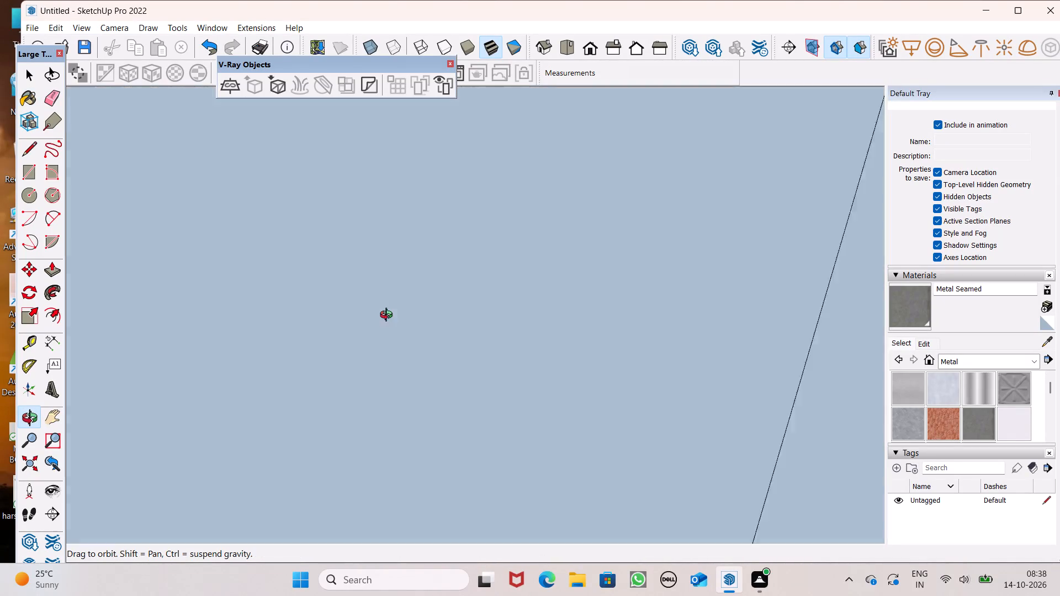
middle_click_drag(389, 316, 384, 317)
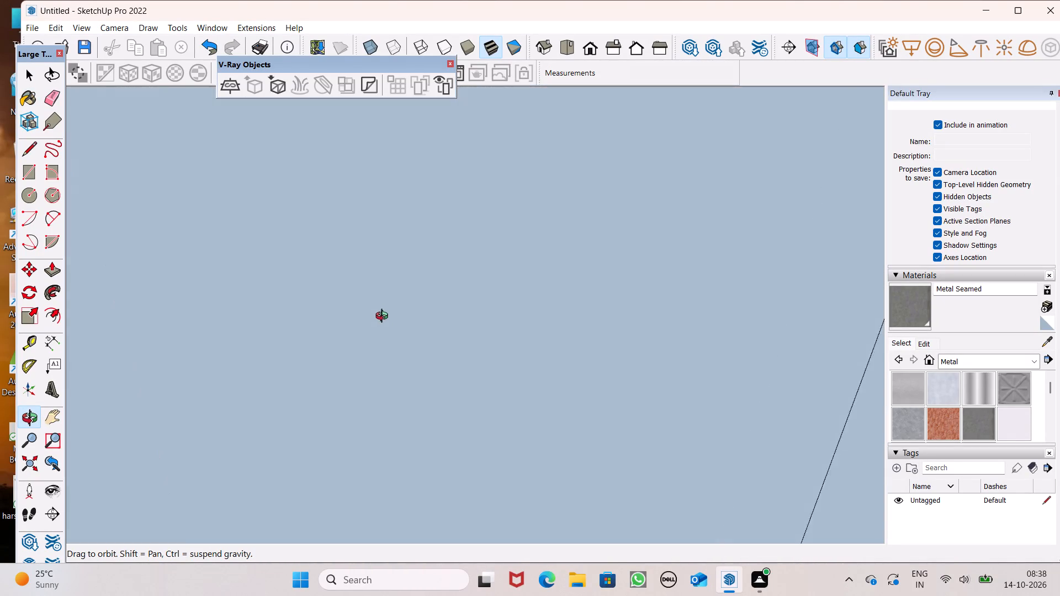
middle_click_drag(384, 317, 446, 304)
scroll(409, 312, "up", 6)
scroll(470, 287, "down", 2)
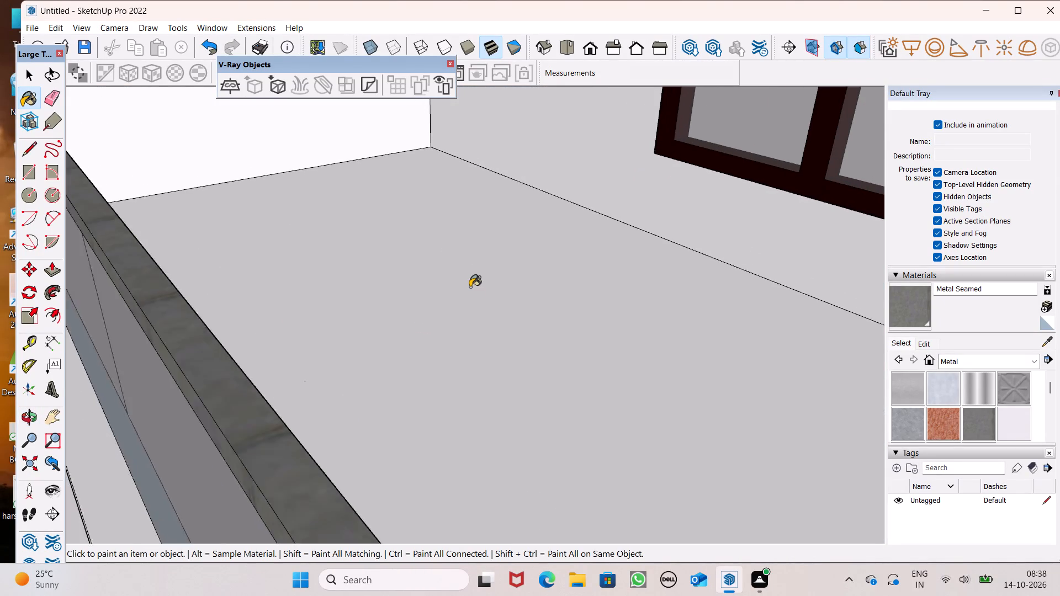
scroll(470, 287, "down", 2)
middle_click_drag(499, 311, 435, 327)
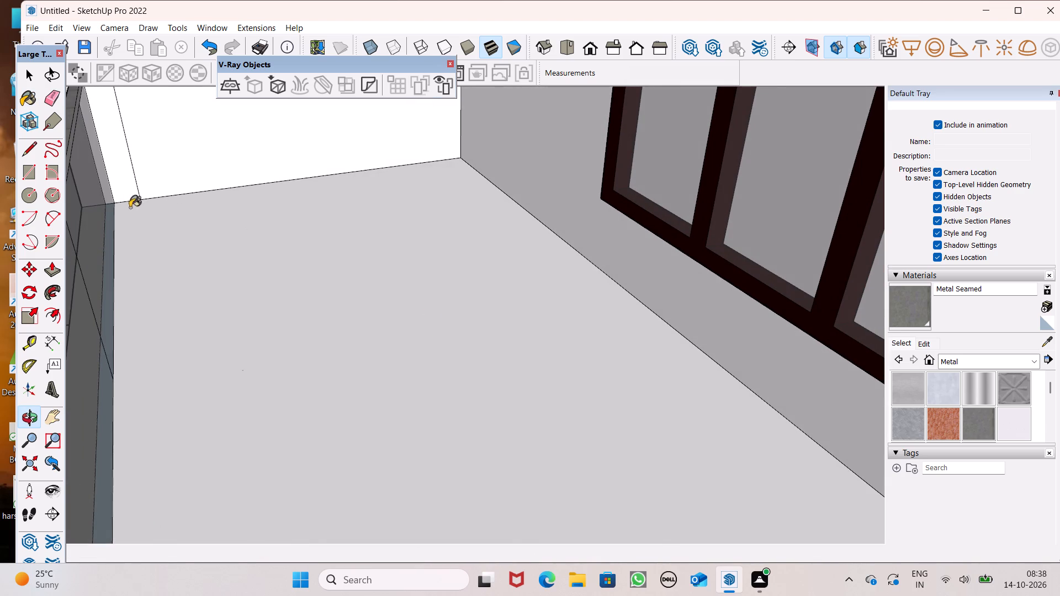
scroll(64, 137, "up", 5)
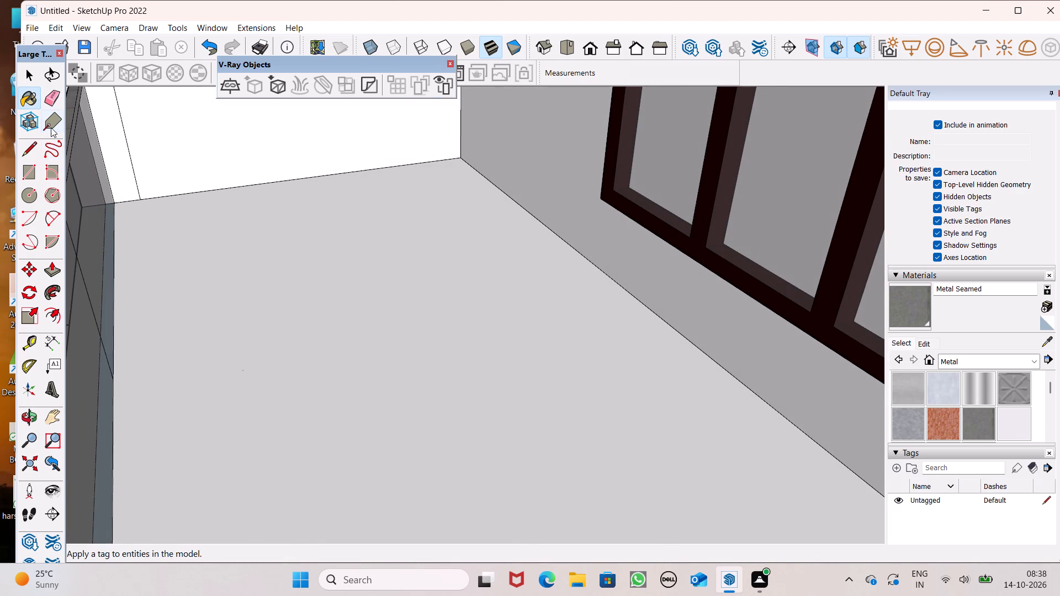
scroll(51, 127, "up", 10)
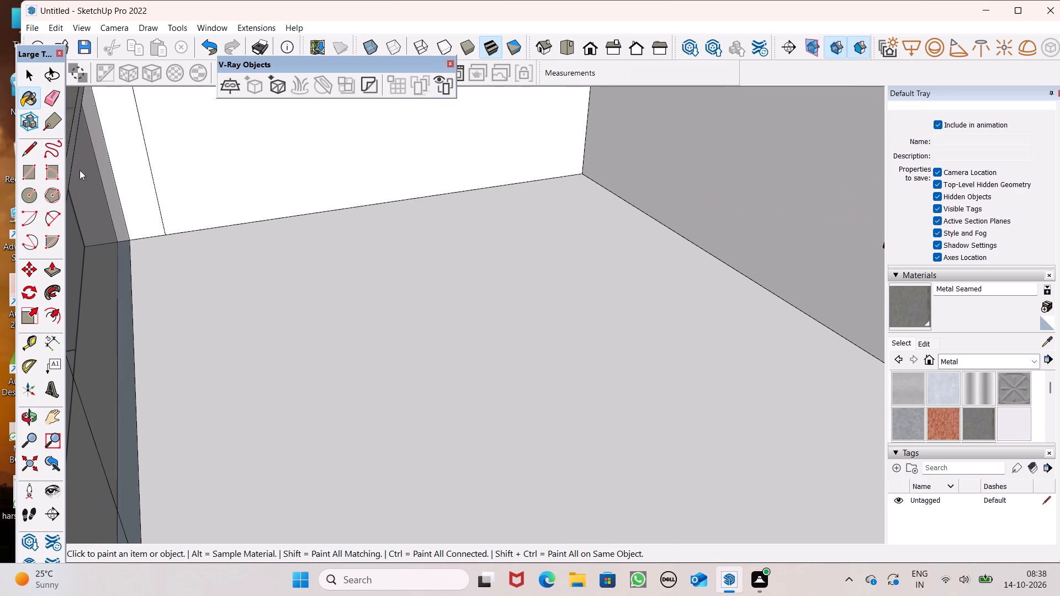
middle_click_drag(136, 225, 178, 243)
scroll(131, 274, "up", 7)
middle_click_drag(317, 323, 155, 306)
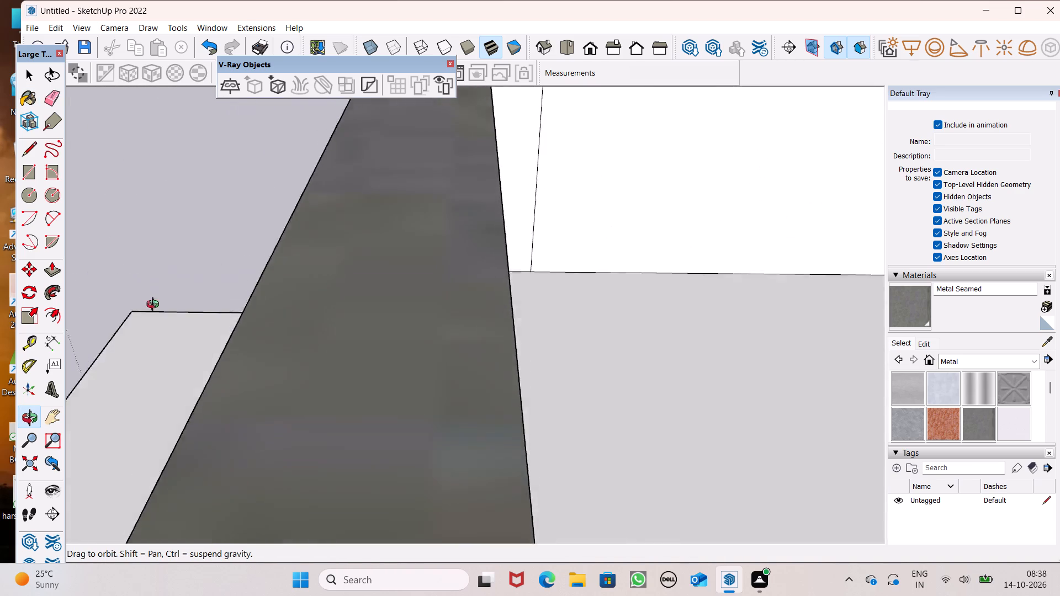
middle_click_drag(155, 306, 79, 241)
left_click(326, 311)
scroll(366, 273, "down", 3)
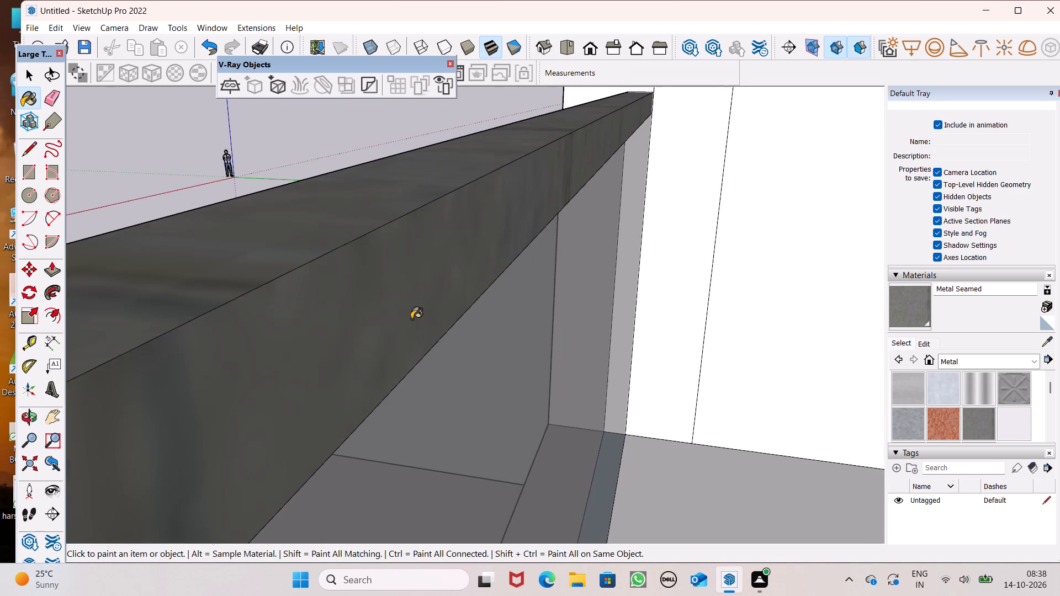
middle_click_drag(438, 331, 794, 295)
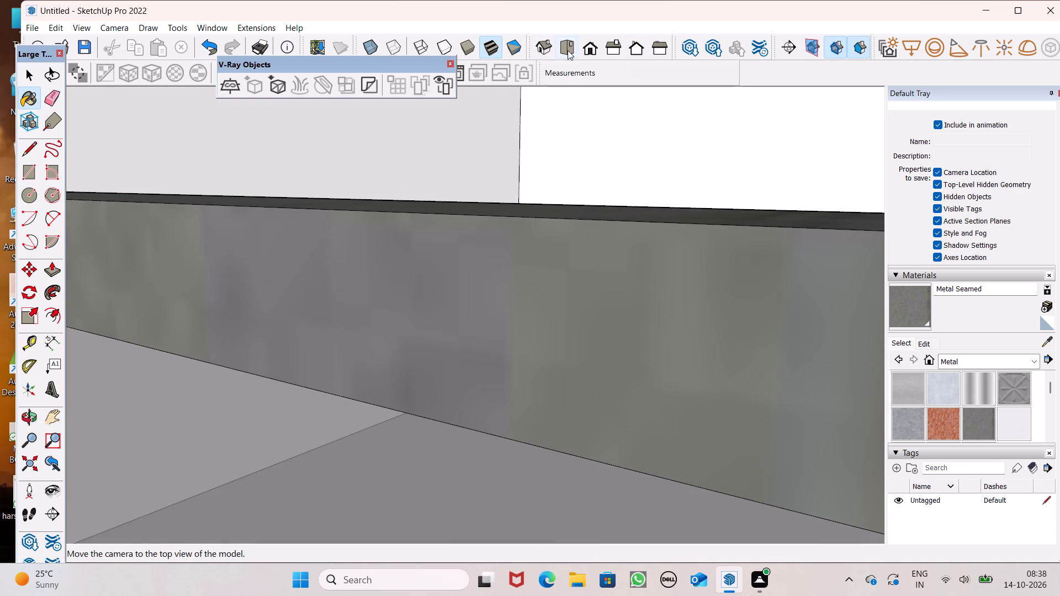
Examine the whole front facade and its balcony rails from the front and from above.
left_click(597, 57)
scroll(663, 363, "down", 5)
scroll(693, 416, "down", 5)
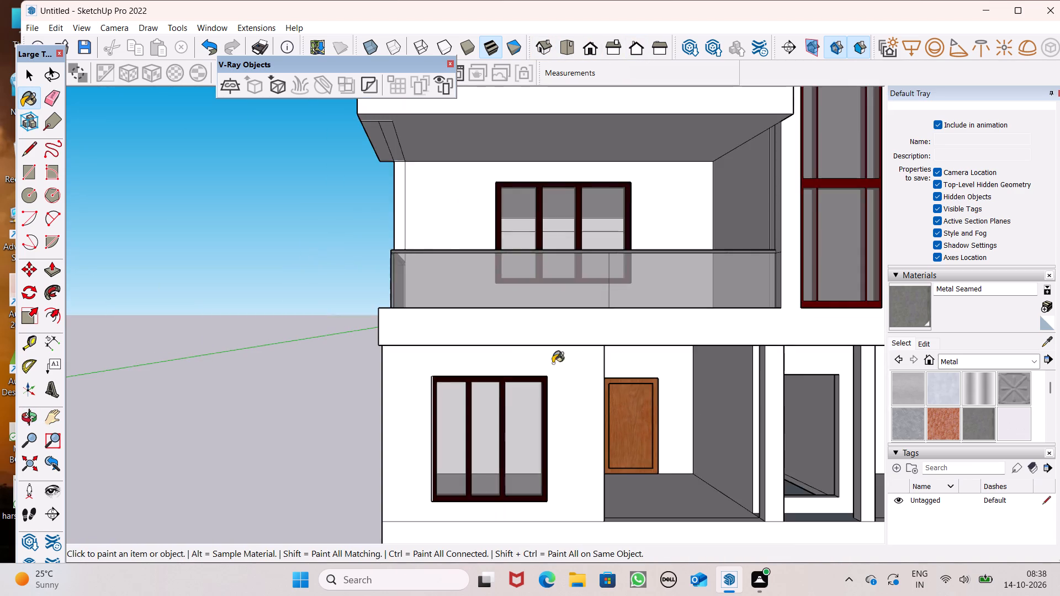
scroll(521, 345, "down", 7)
scroll(338, 356, "down", 10)
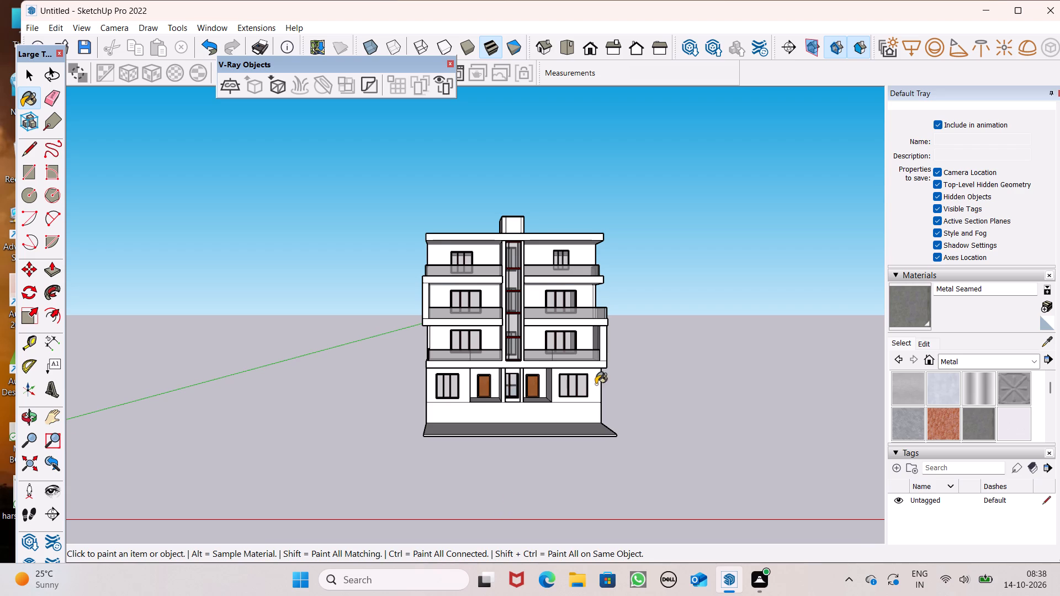
scroll(596, 384, "down", 4)
middle_click_drag(642, 446, 639, 564)
scroll(617, 466, "up", 7)
scroll(599, 269, "up", 5)
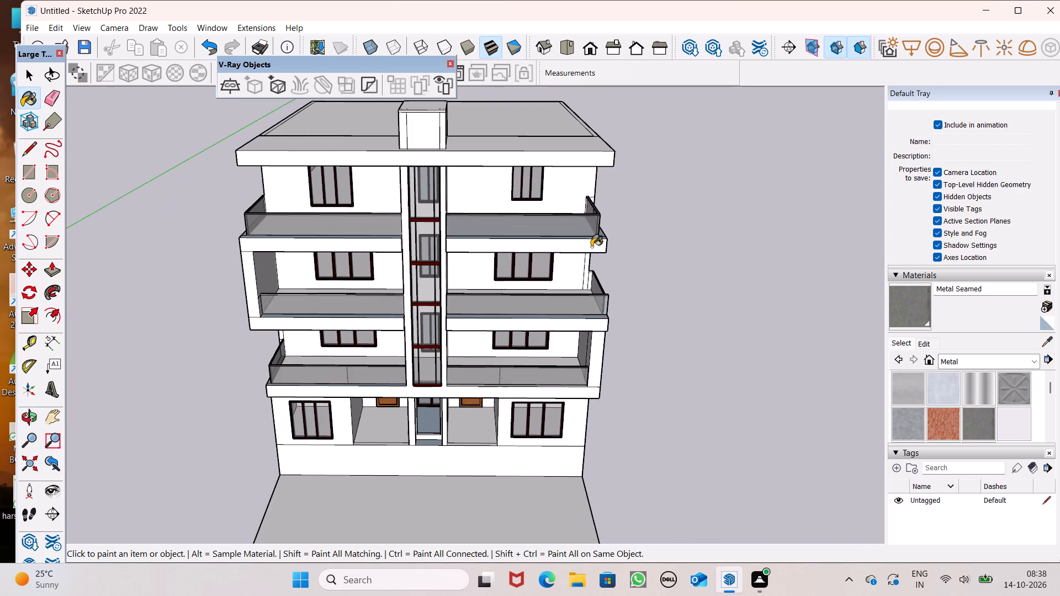
key("space")
middle_click_drag(582, 254, 600, 173)
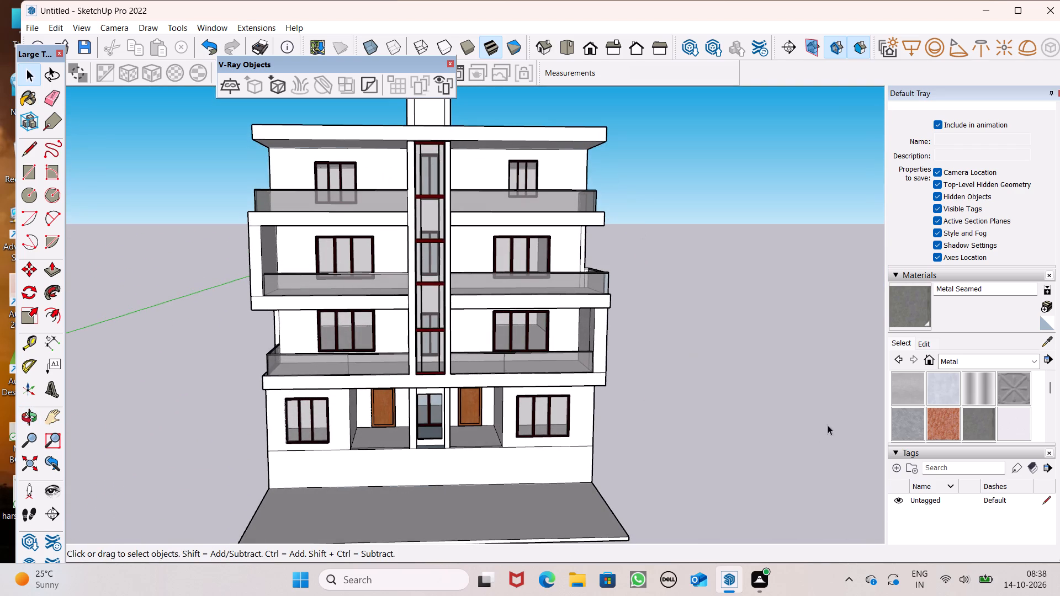
left_click(976, 353)
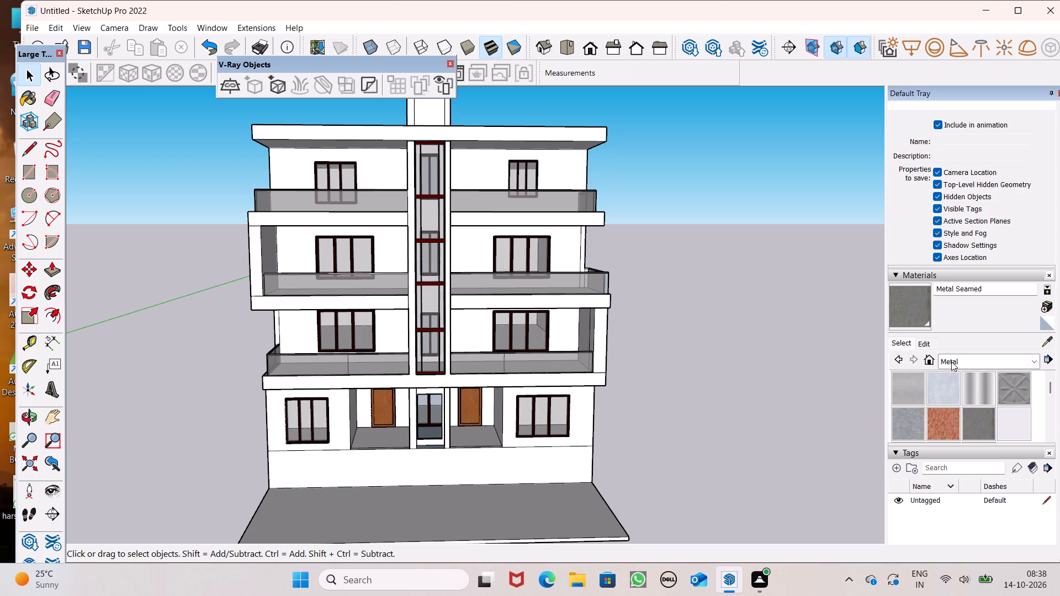
Paint the front panel and side strips of the rooftop block above the central shaft with Color M06 from the Colors collection.
left_click(964, 355)
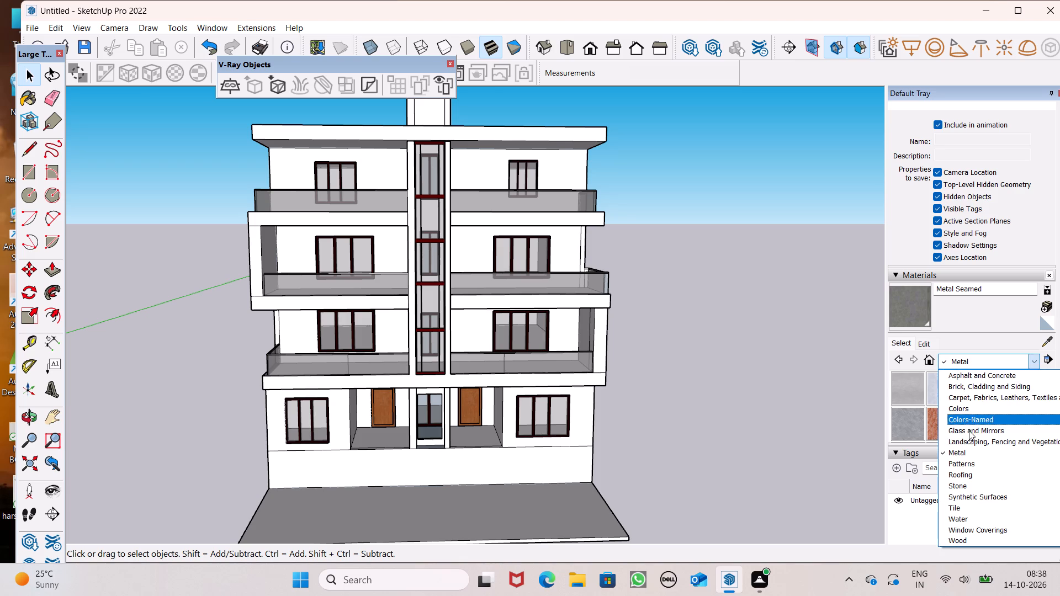
left_click(956, 408)
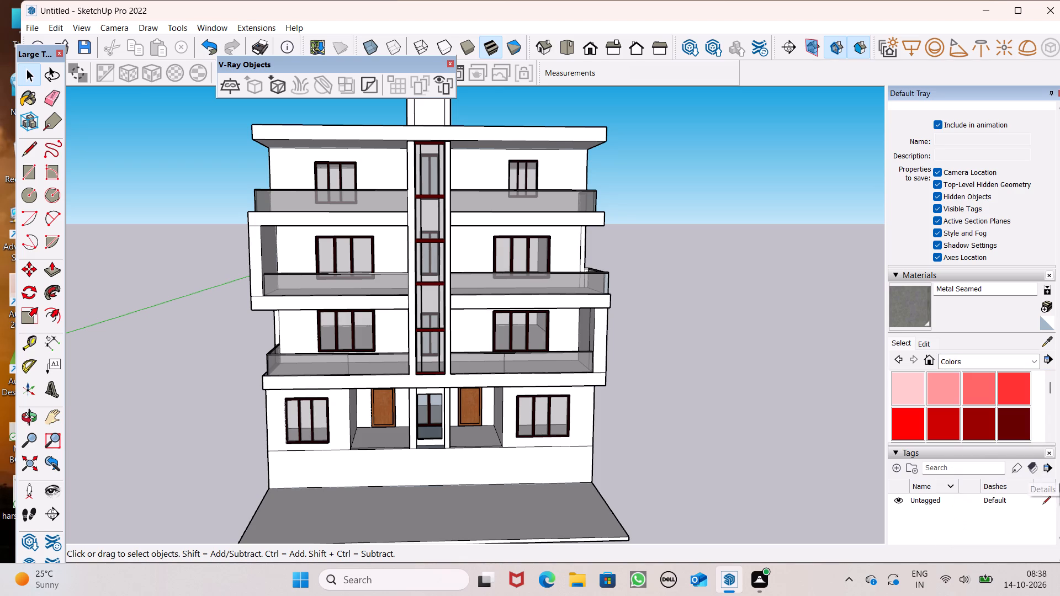
scroll(1059, 467, "down", 3)
scroll(1001, 357, "down", 2)
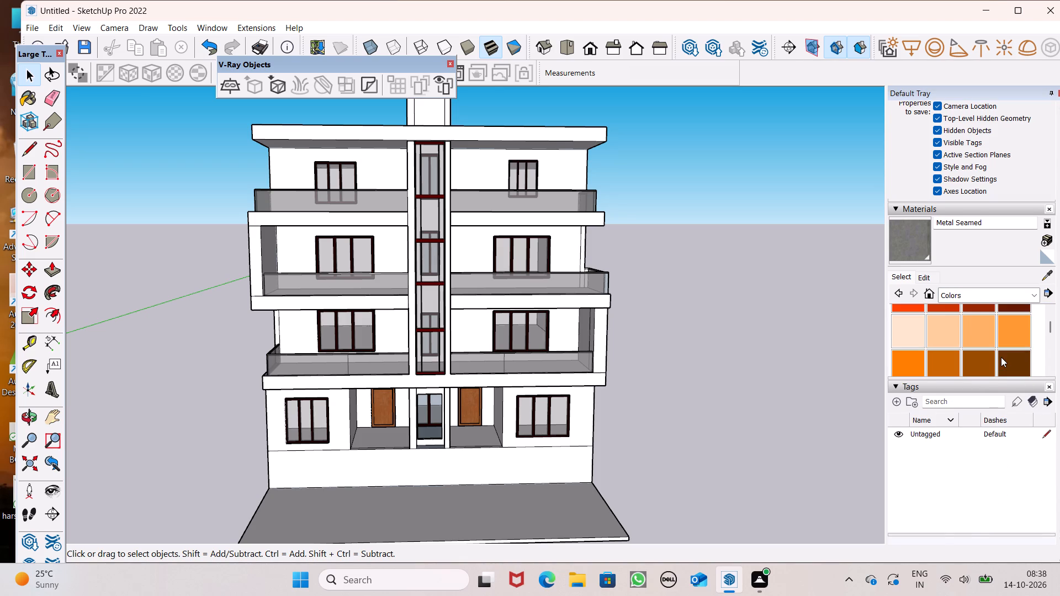
scroll(1001, 357, "down", 2)
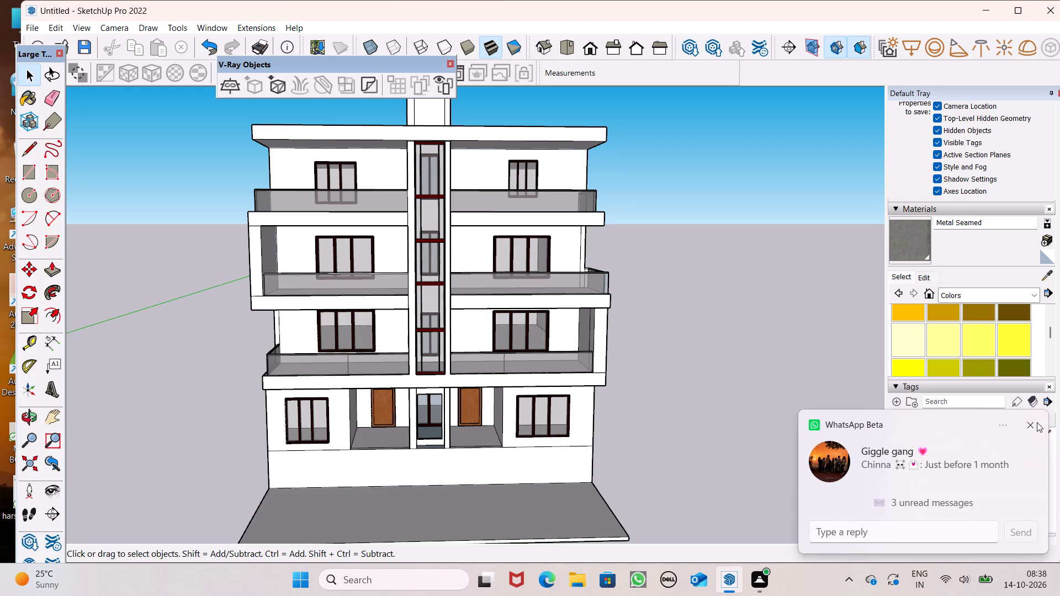
left_click_drag(1037, 422, 1033, 414)
scroll(1006, 349, "down", 2)
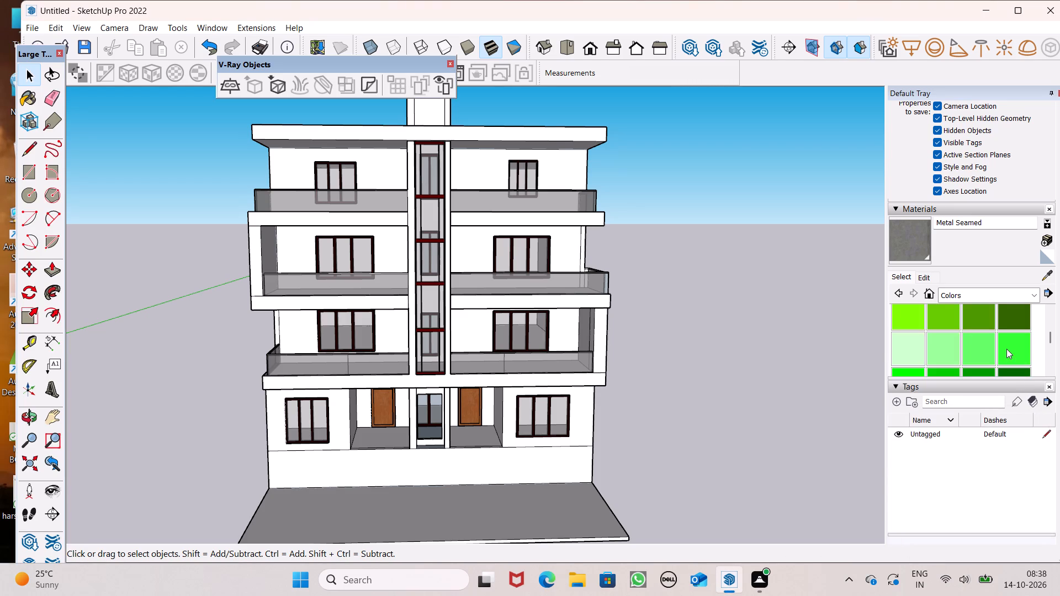
scroll(1001, 347, "down", 3)
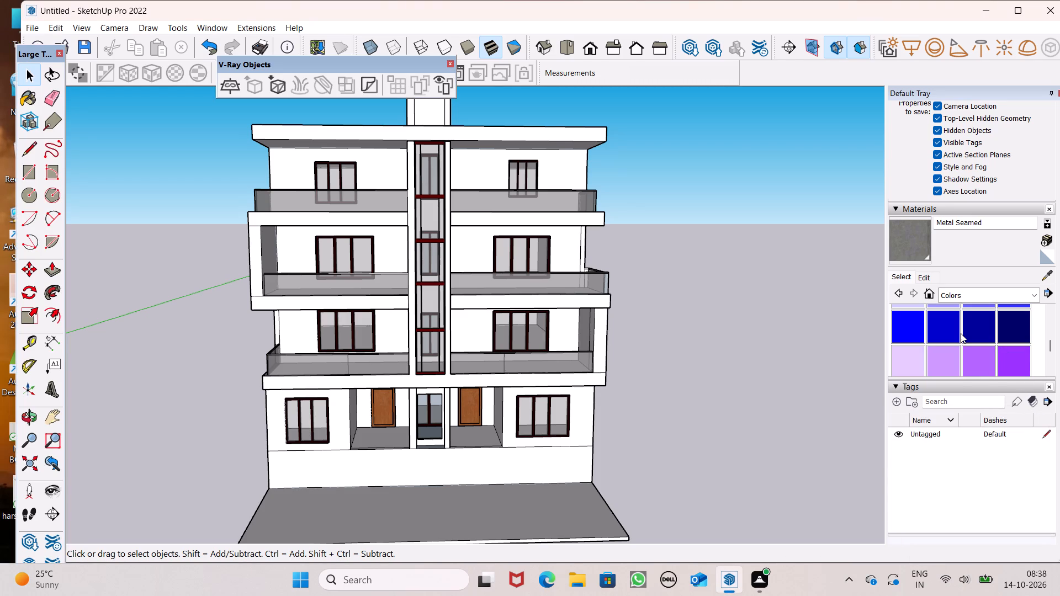
scroll(945, 336, "down", 3)
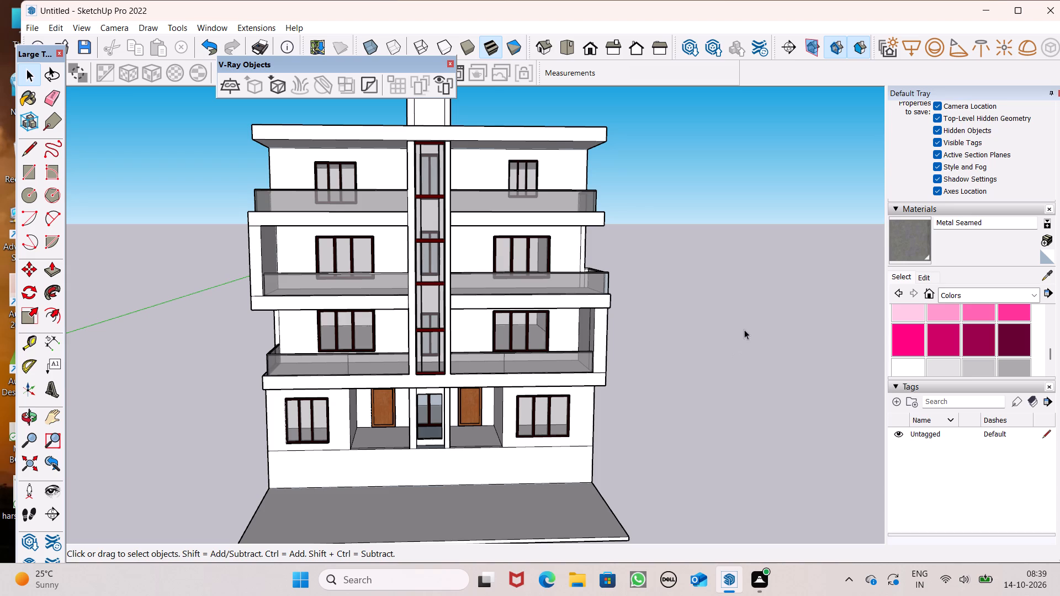
scroll(1006, 343, "down", 3)
scroll(987, 338, "up", 1)
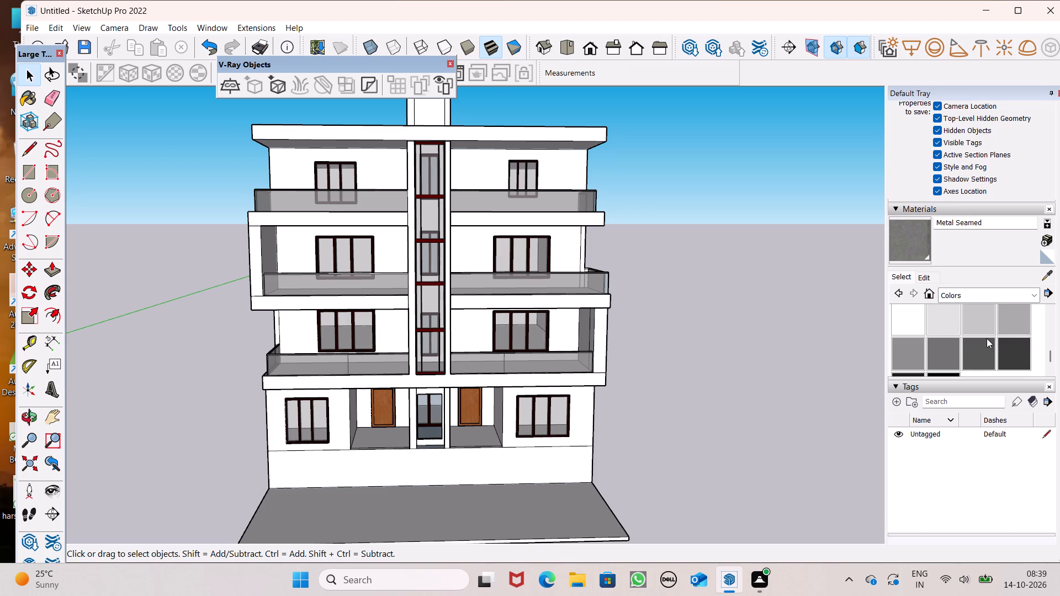
left_click(1000, 344)
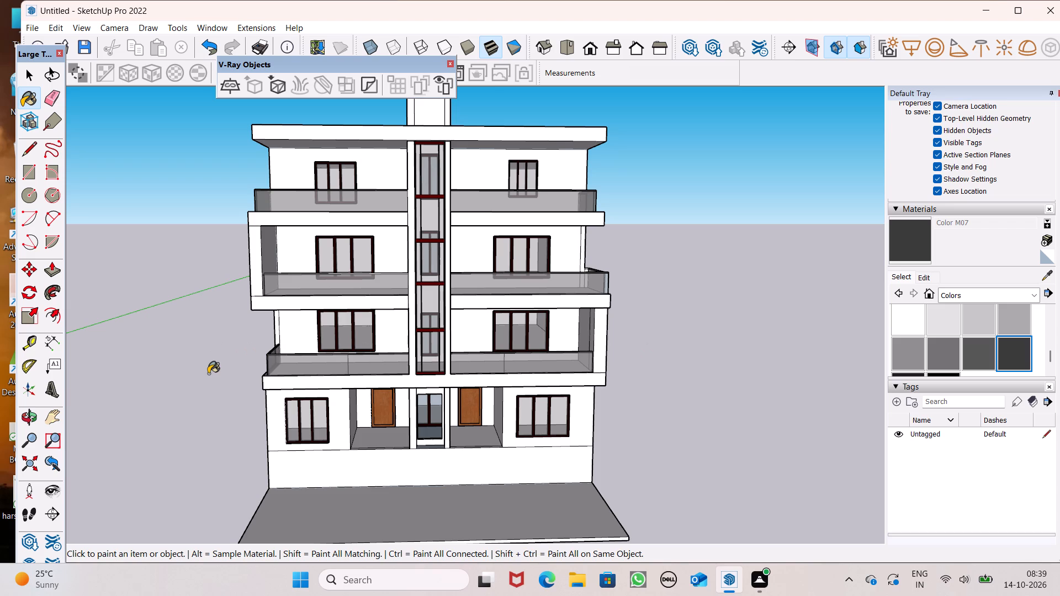
scroll(569, 377, "up", 1)
middle_click_drag(569, 382, 549, 434)
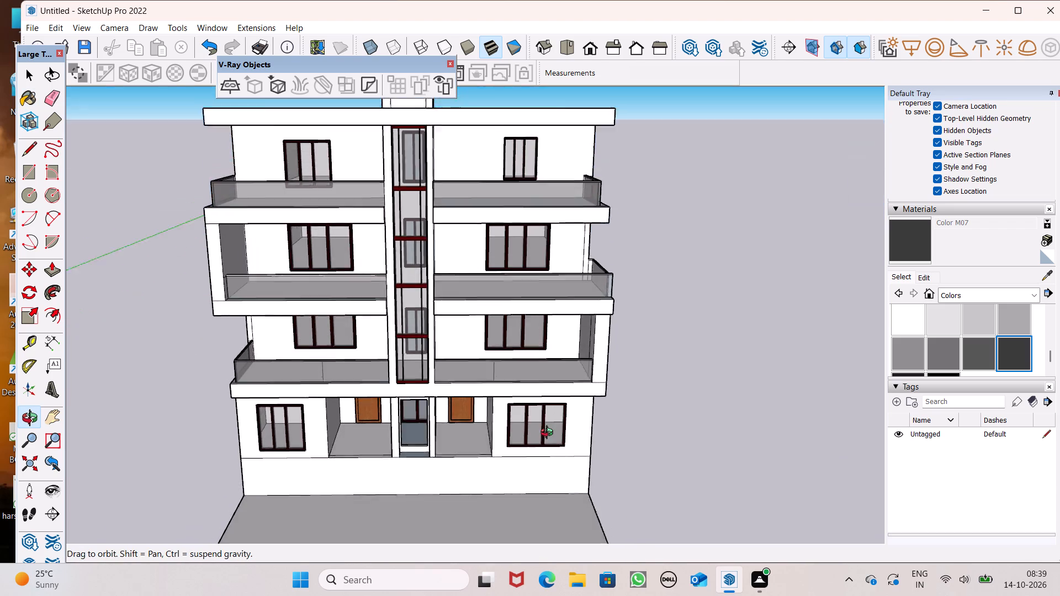
middle_click_drag(549, 434, 541, 440)
scroll(453, 403, "up", 1)
left_click(982, 355)
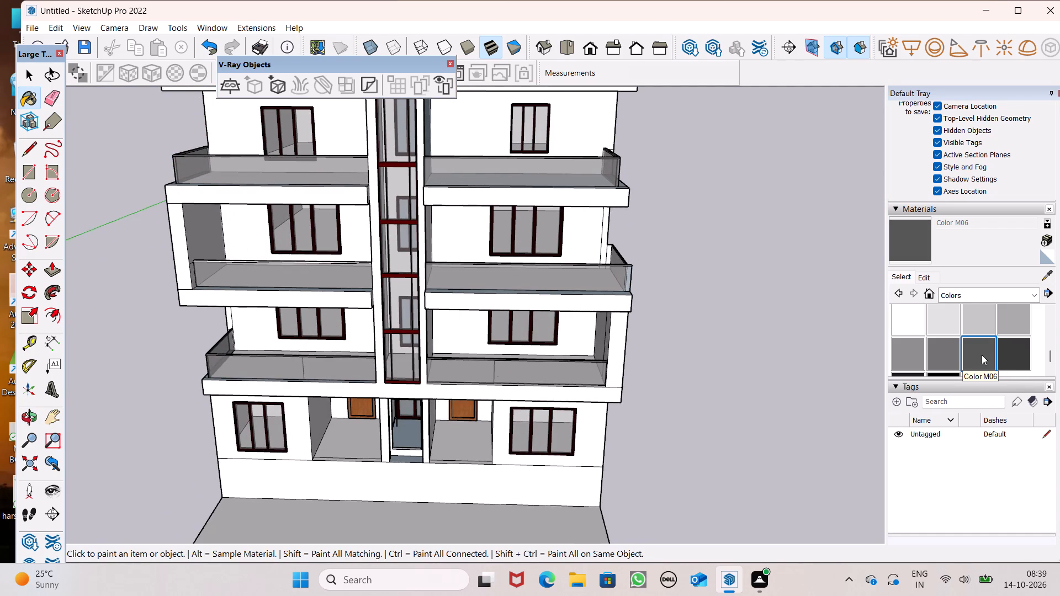
scroll(529, 366, "down", 7)
scroll(467, 273, "up", 6)
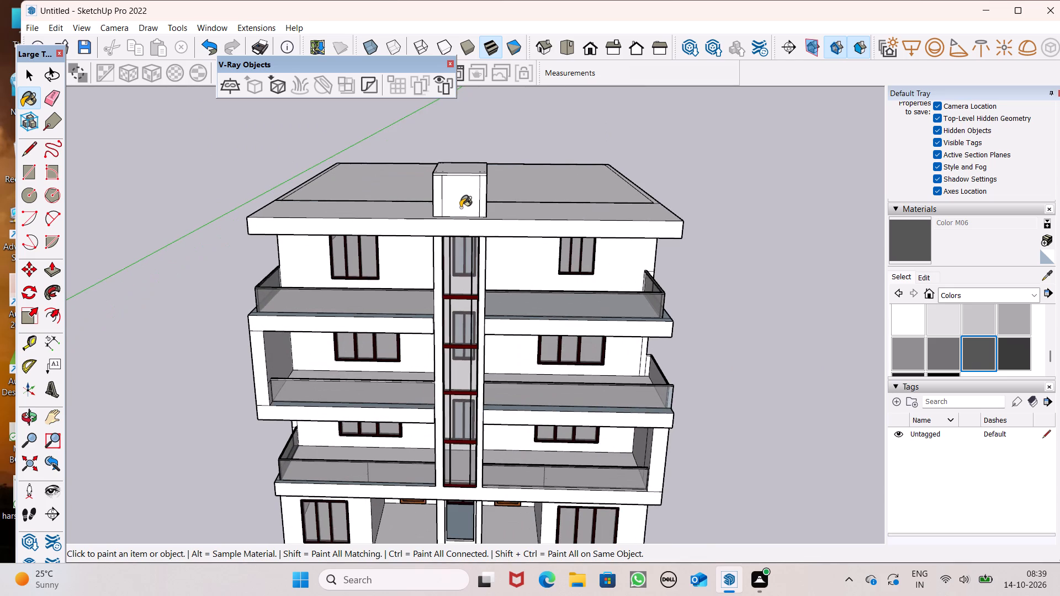
left_click(463, 198)
scroll(462, 185, "up", 14)
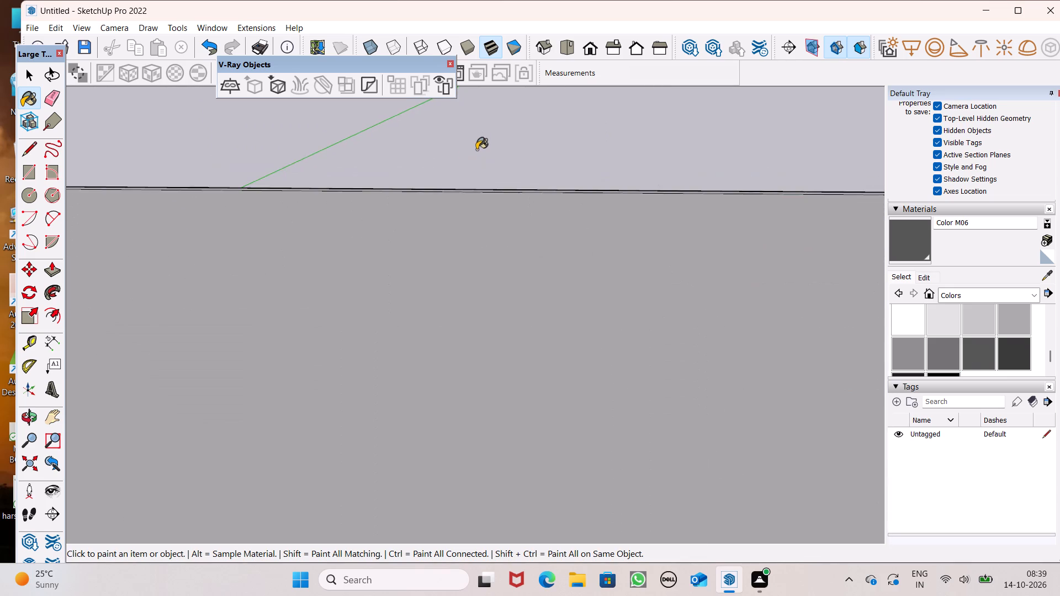
scroll(475, 171, "down", 8)
left_click(280, 419)
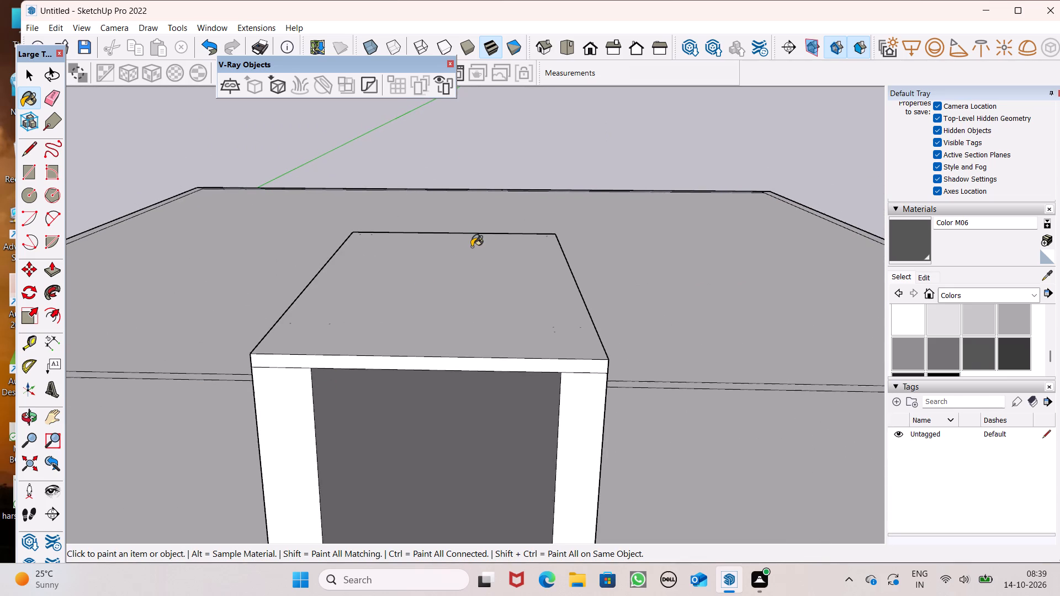
scroll(471, 247, "down", 3)
left_click(545, 372)
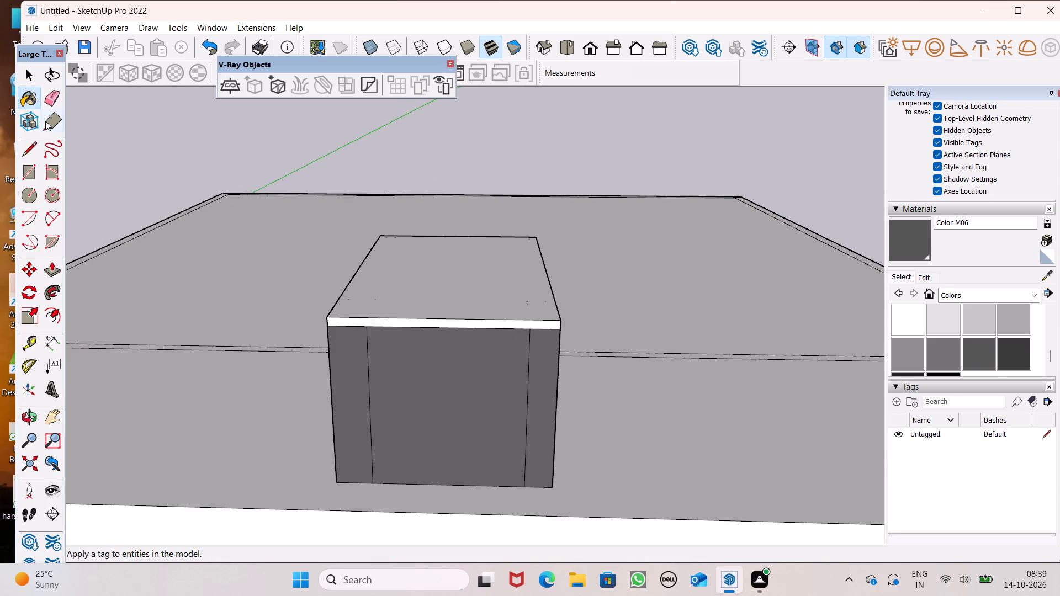
Erase the two vertical edges dividing the front of the rooftop block.
left_click(50, 98)
left_click_drag(366, 384, 425, 382)
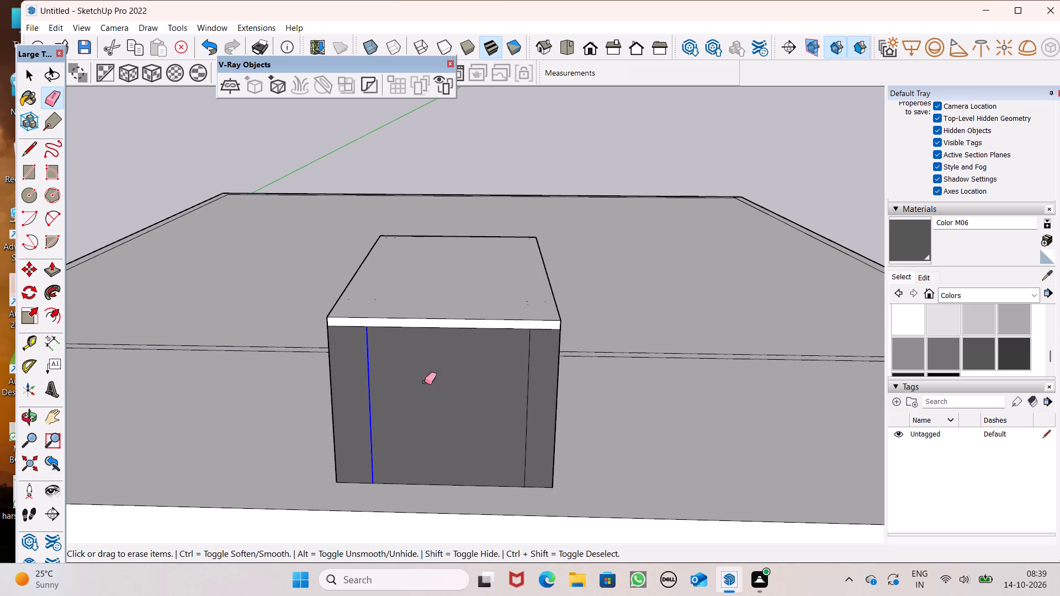
left_click_drag(425, 382, 530, 393)
scroll(572, 161, "down", 3)
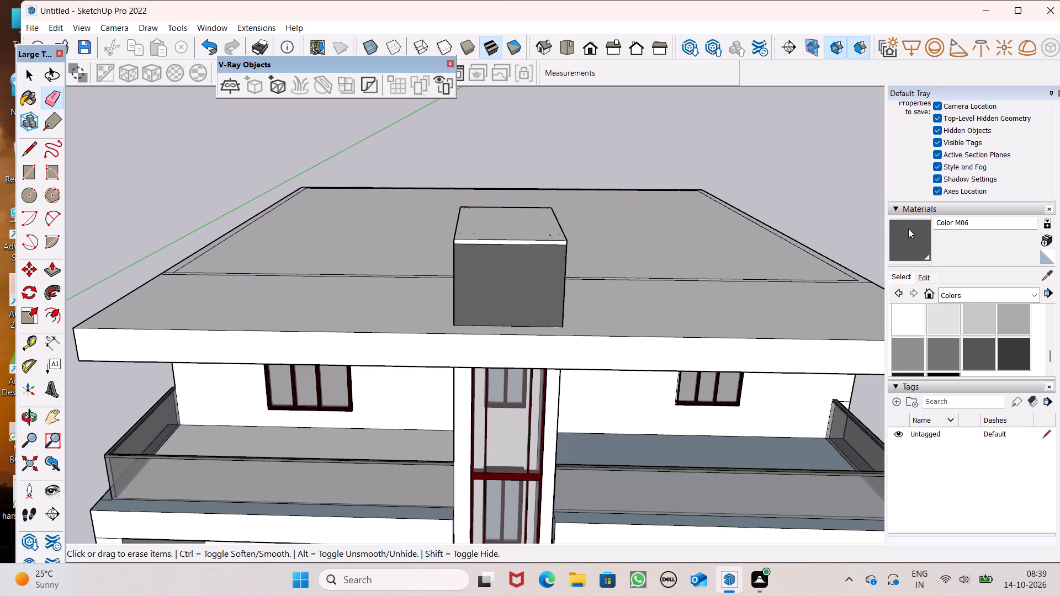
Paint the front surround and both outer side strips of the central glazed shaft with Color M06.
left_click(911, 238)
scroll(634, 269, "down", 3)
scroll(526, 433, "up", 6)
middle_click_drag(512, 430, 560, 434)
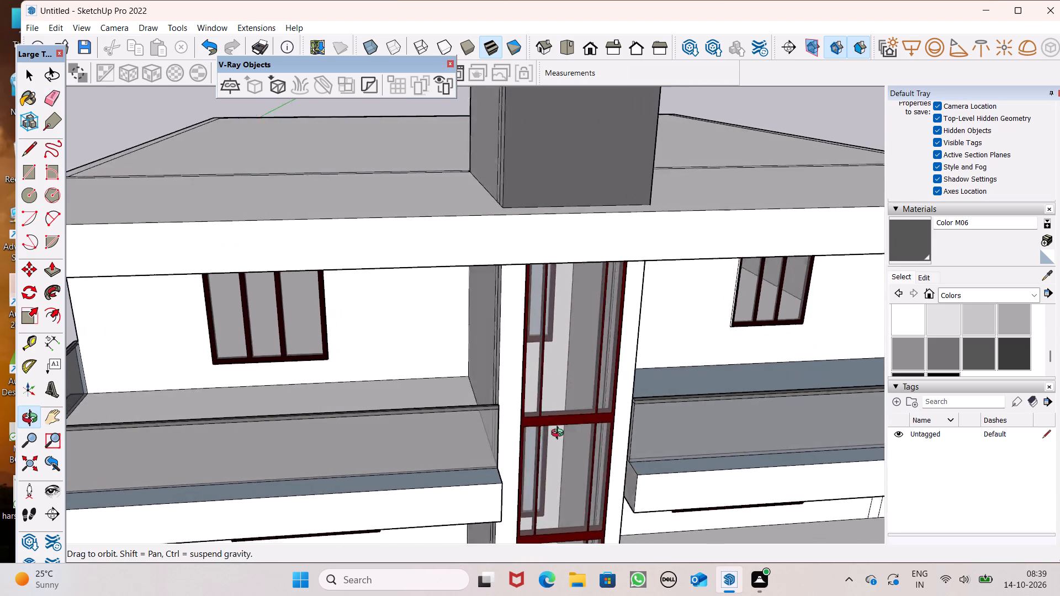
middle_click_drag(560, 434, 667, 380)
scroll(547, 380, "up", 5)
left_click(580, 353)
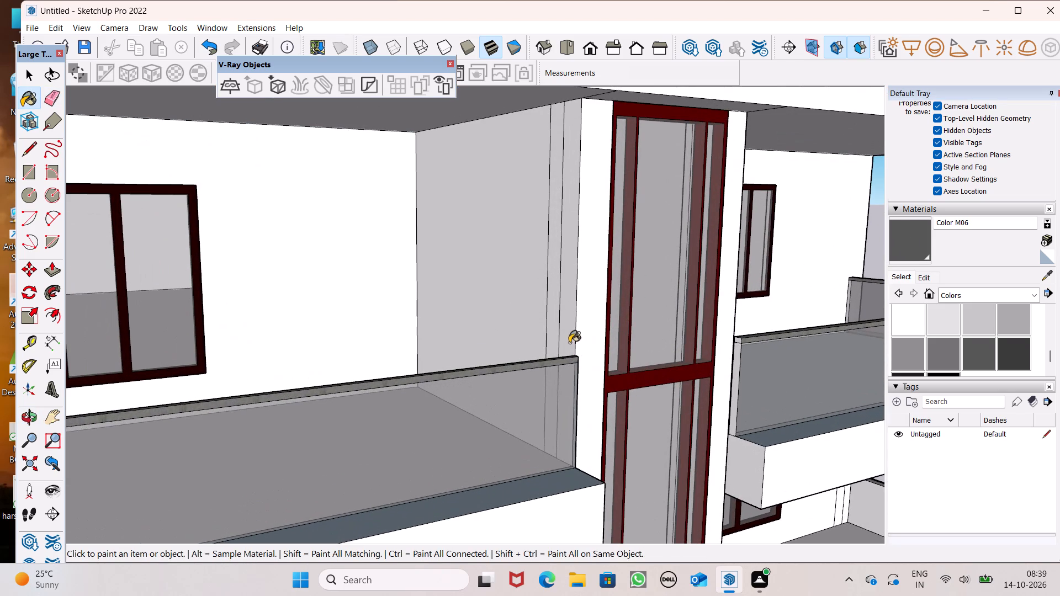
left_click(561, 329)
scroll(603, 263, "down", 6)
middle_click_drag(653, 356, 438, 384)
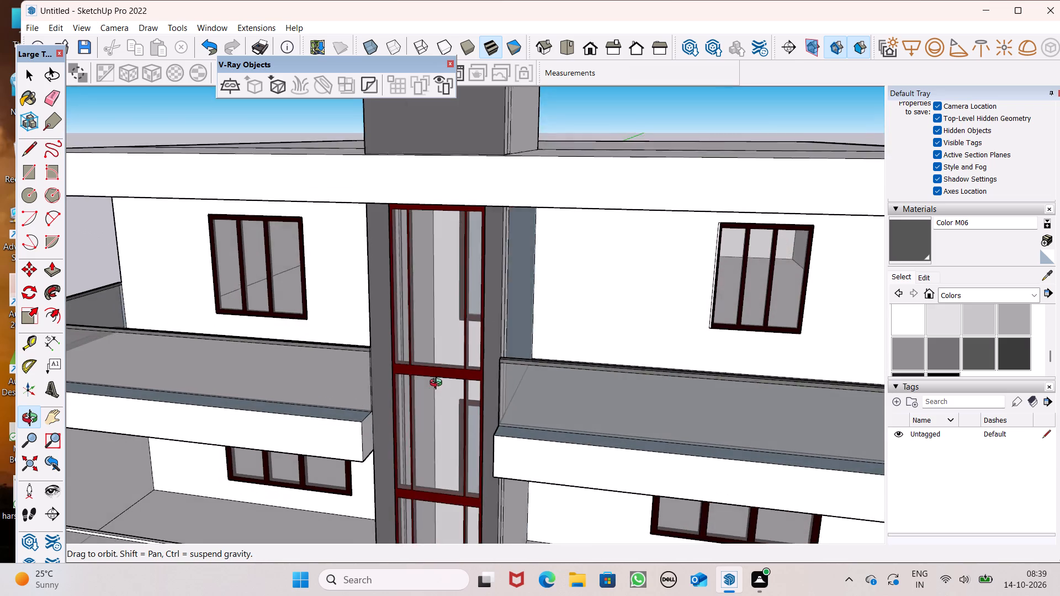
middle_click_drag(438, 384, 436, 381)
middle_click_drag(471, 353, 185, 375)
scroll(282, 320, "up", 5)
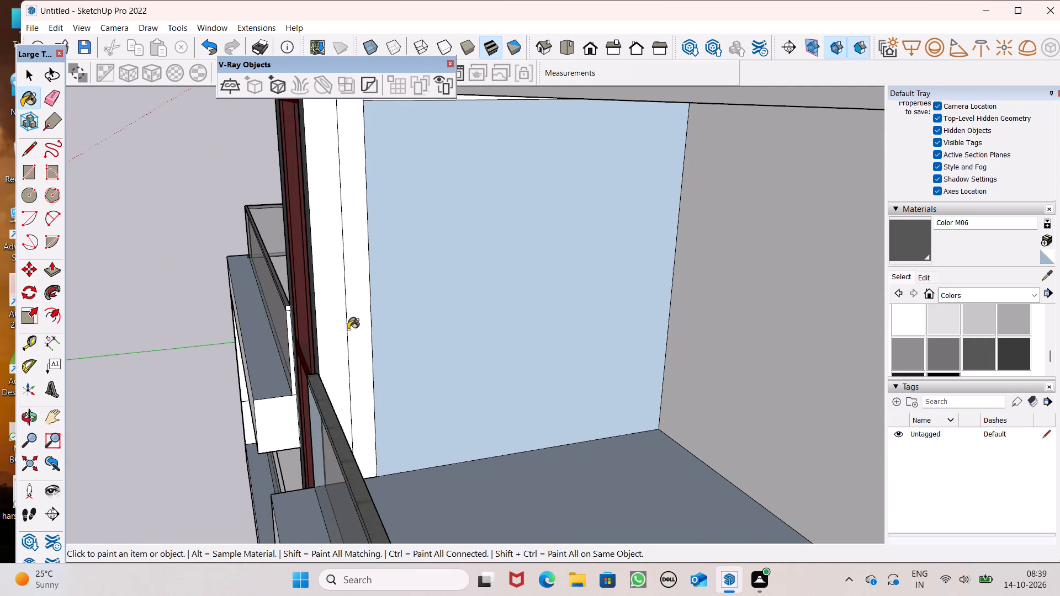
left_click(333, 334)
Paint the front and inner side faces of the left post at the ground-floor entrance with Color M06.
scroll(358, 264, "down", 9)
scroll(370, 258, "up", 1)
scroll(370, 258, "down", 1)
middle_click_drag(362, 317, 528, 276)
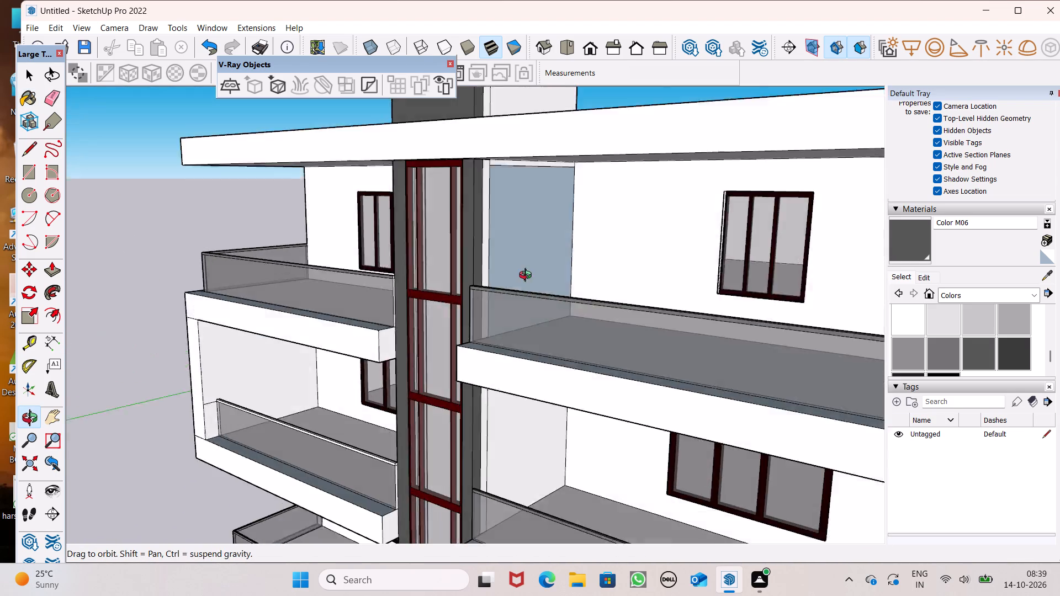
middle_click_drag(528, 276, 541, 264)
scroll(481, 225, "down", 4)
scroll(439, 285, "down", 7)
scroll(473, 343, "down", 2)
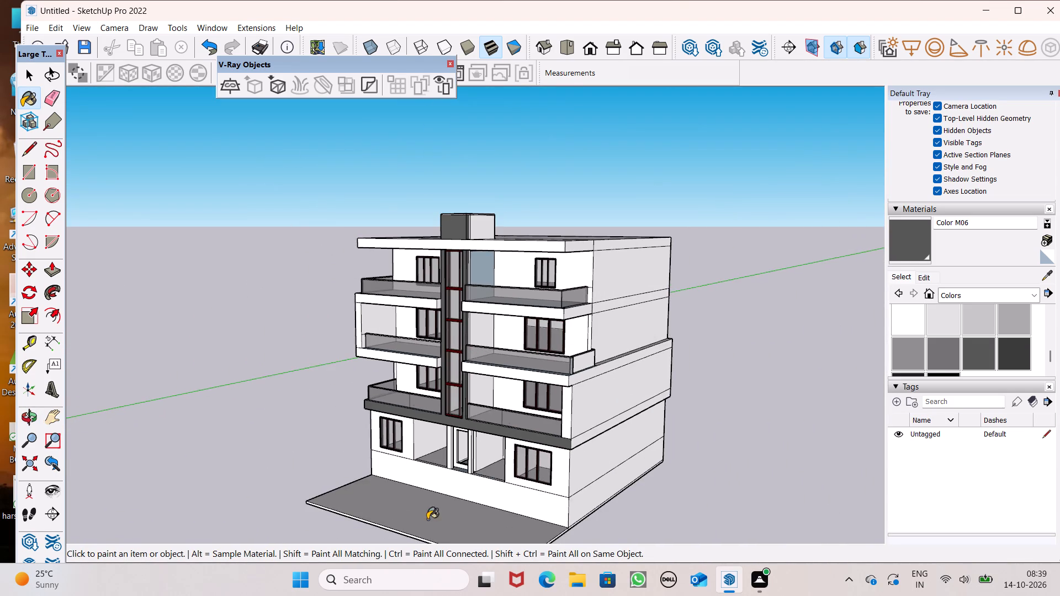
middle_click_drag(426, 520, 541, 505)
scroll(469, 460, "up", 2)
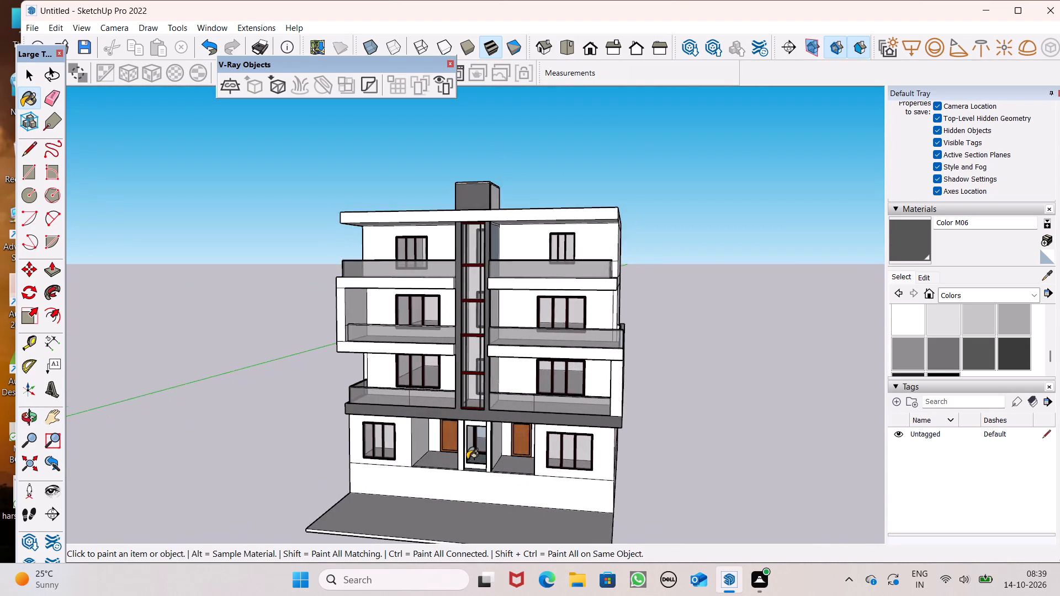
scroll(467, 459, "up", 10)
middle_click_drag(471, 436, 496, 451)
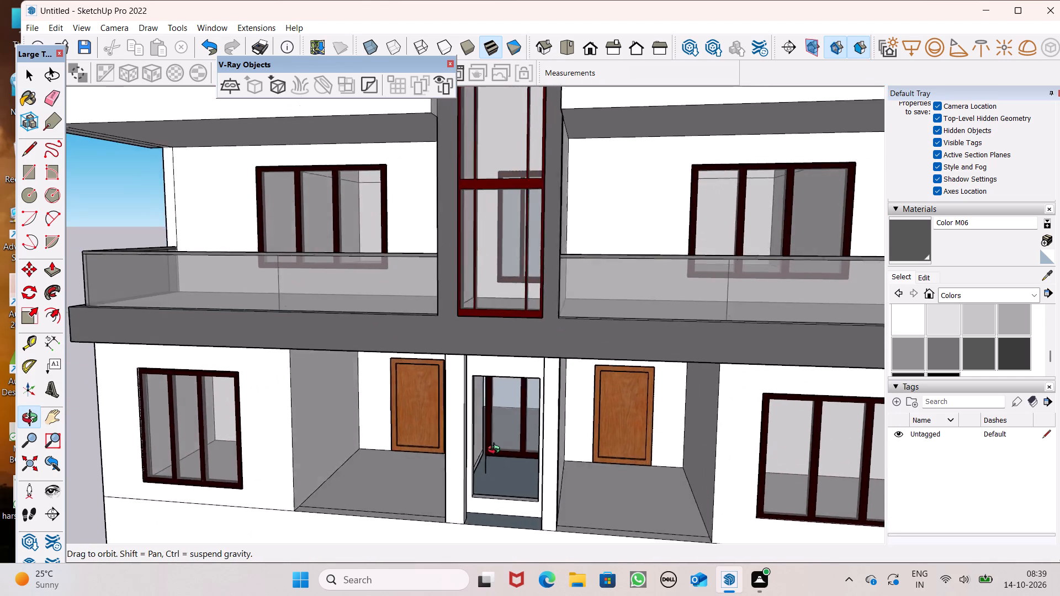
middle_click_drag(496, 451, 515, 449)
scroll(515, 449, "up", 6)
left_click(434, 426)
middle_click_drag(510, 435, 395, 462)
scroll(510, 435, "up", 1)
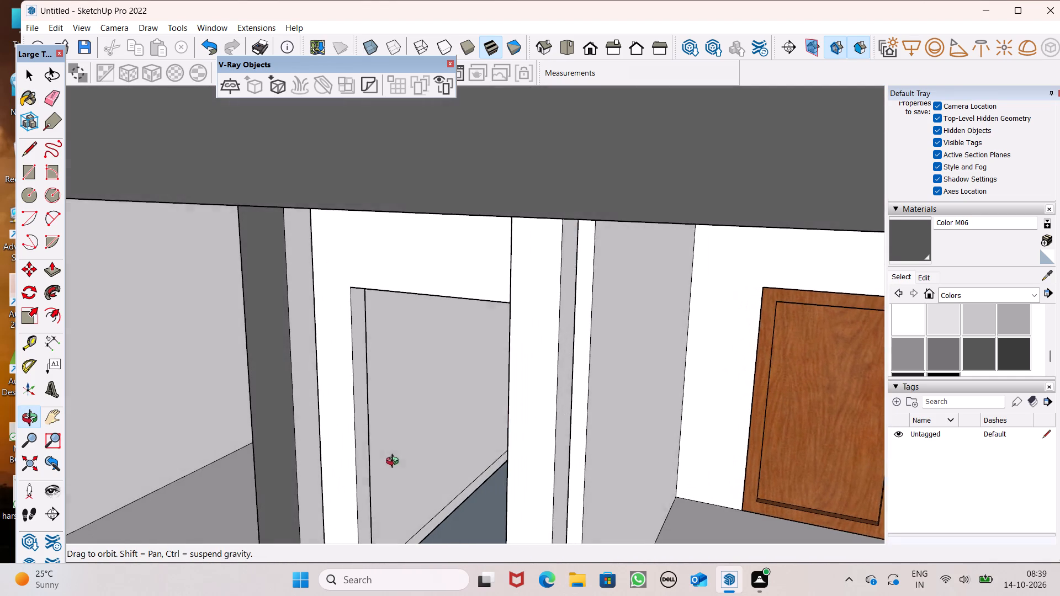
middle_click_drag(395, 462, 393, 461)
left_click(289, 455)
left_click(295, 451)
Paint the front and inner side faces of the right post at the ground-floor entrance with Color M06.
scroll(369, 419, "down", 4)
middle_click_drag(380, 427, 621, 410)
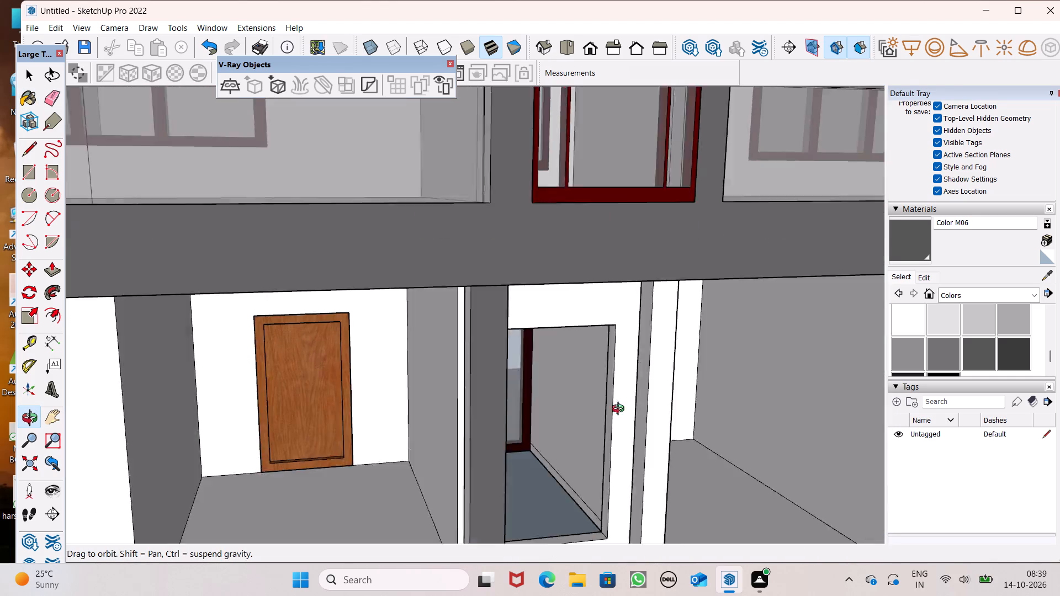
middle_click_drag(621, 410, 643, 408)
scroll(640, 408, "up", 1)
left_click(695, 389)
left_click(677, 392)
Paint the outer side faces of both ground-floor entrance posts with Color M06.
middle_click_drag(656, 403, 751, 425)
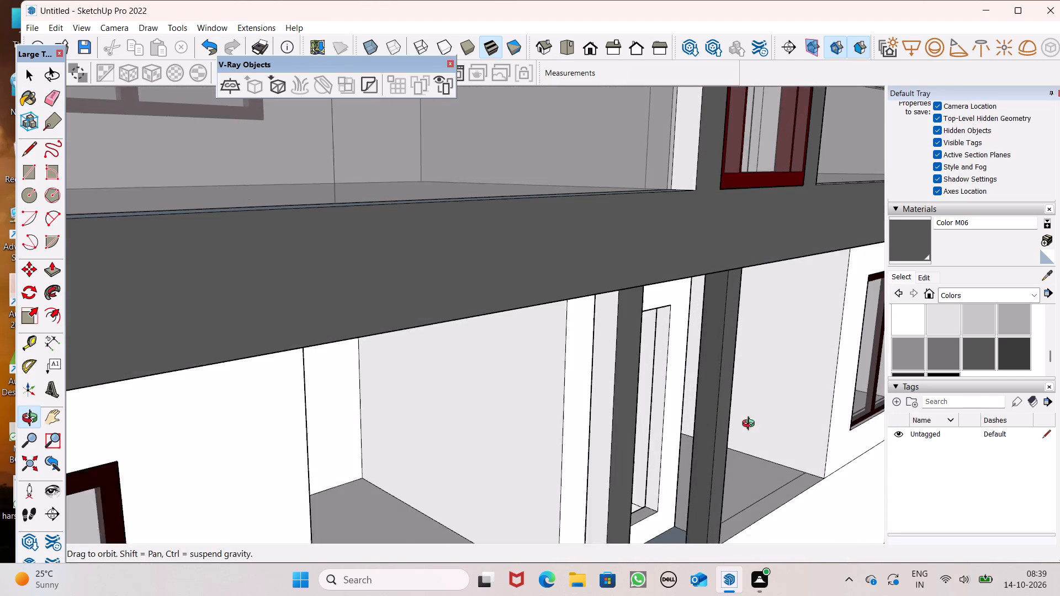
middle_click_drag(751, 425, 752, 424)
left_click(611, 396)
middle_click_drag(785, 413, 320, 433)
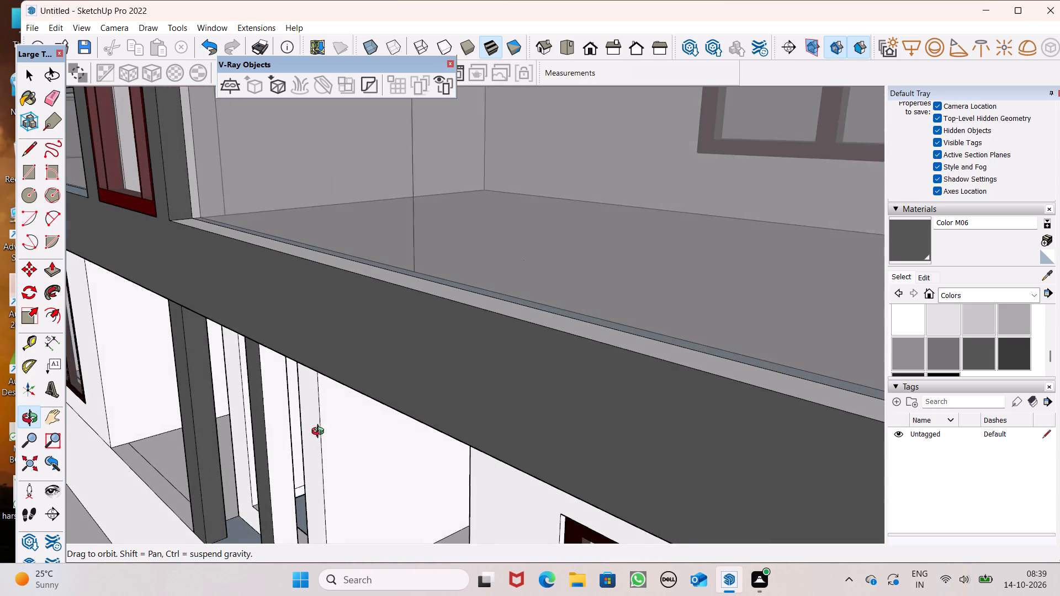
middle_click_drag(320, 433, 319, 432)
left_click(275, 434)
scroll(348, 425, "down", 4)
middle_click_drag(348, 429, 422, 374)
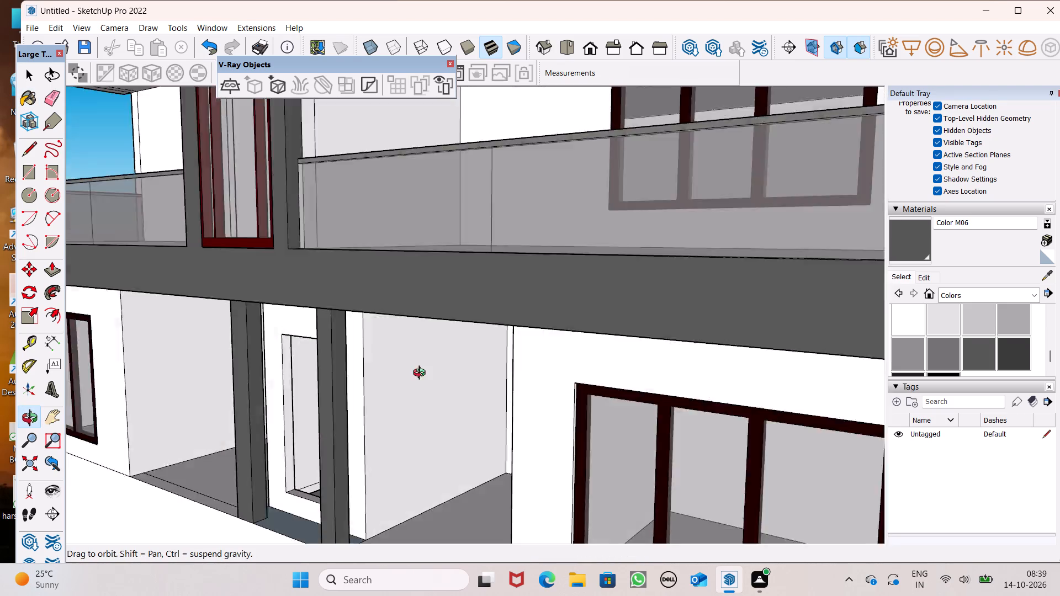
middle_click_drag(422, 374, 666, 411)
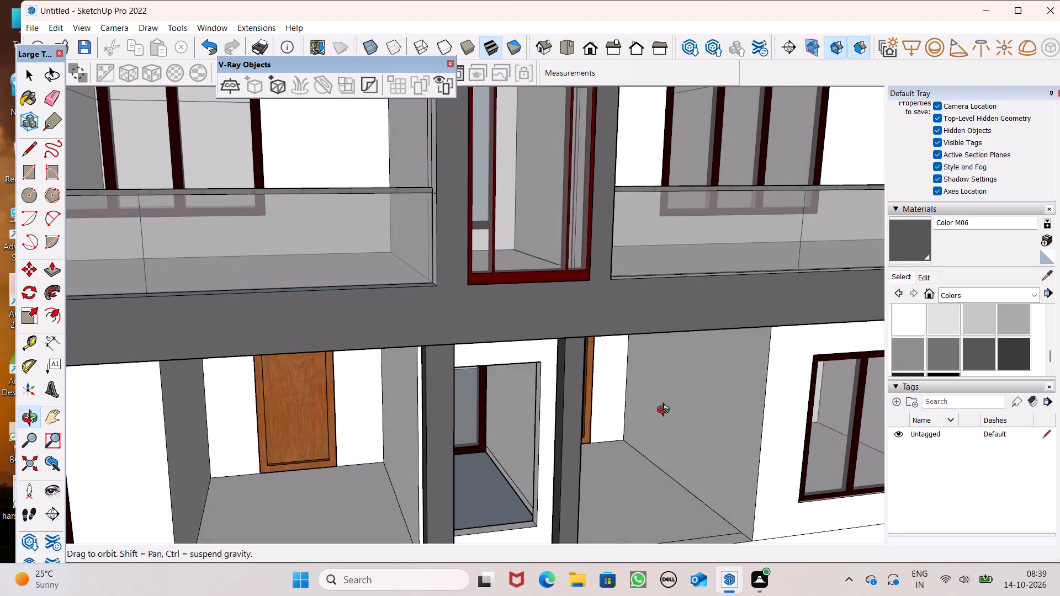
middle_click_drag(666, 411, 596, 453)
key("space")
Copy the ground-floor right window about 20' 11" away, to the area in front of the entrance.
scroll(499, 337, "down", 6)
scroll(379, 336, "down", 3)
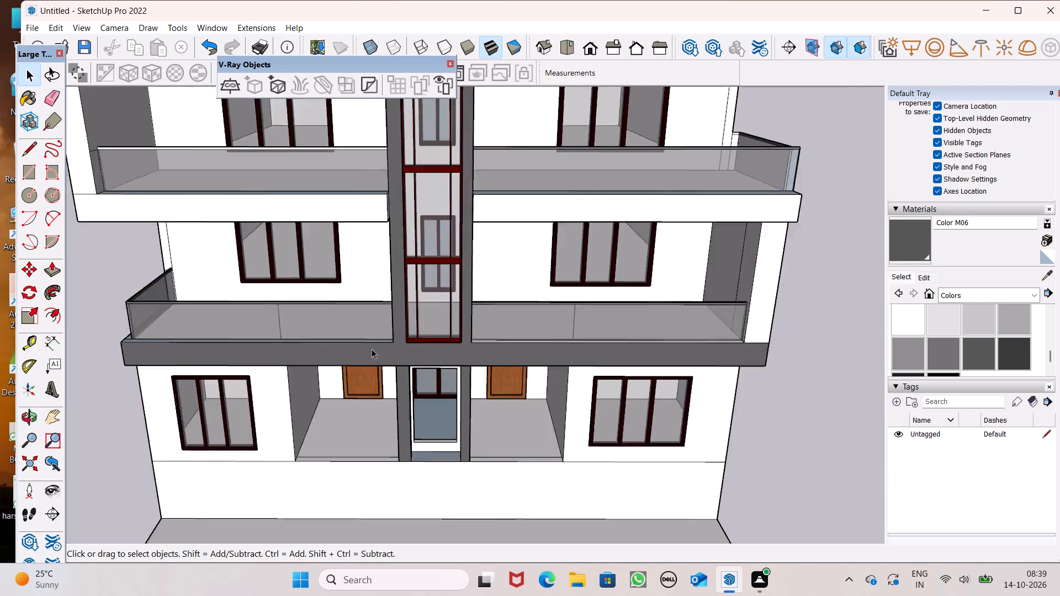
scroll(372, 349, "down", 3)
key("space")
left_click(592, 407)
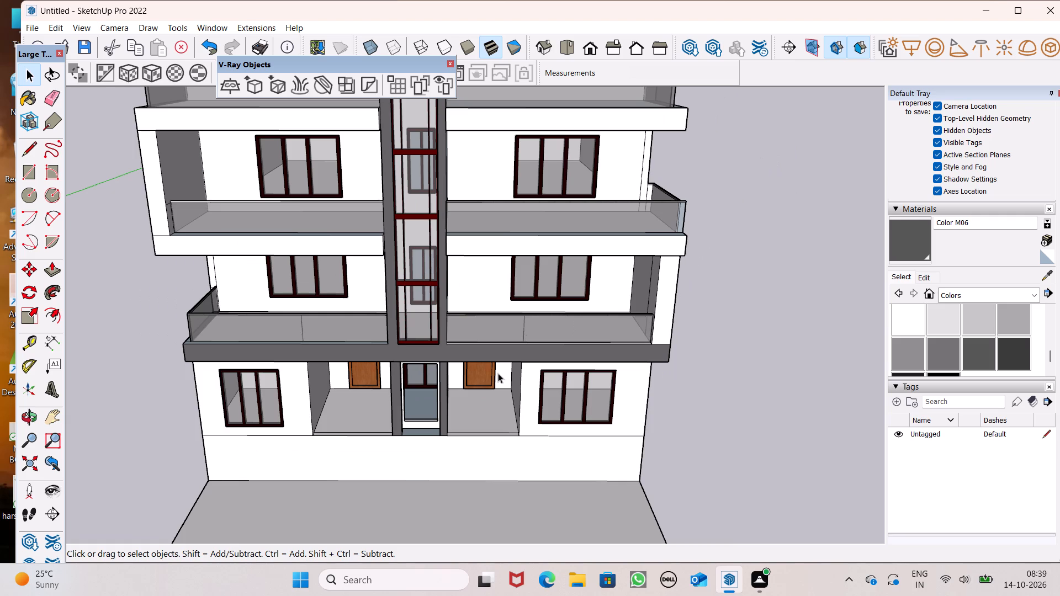
key("m")
key("Return")
left_click_drag(613, 424, 612, 445)
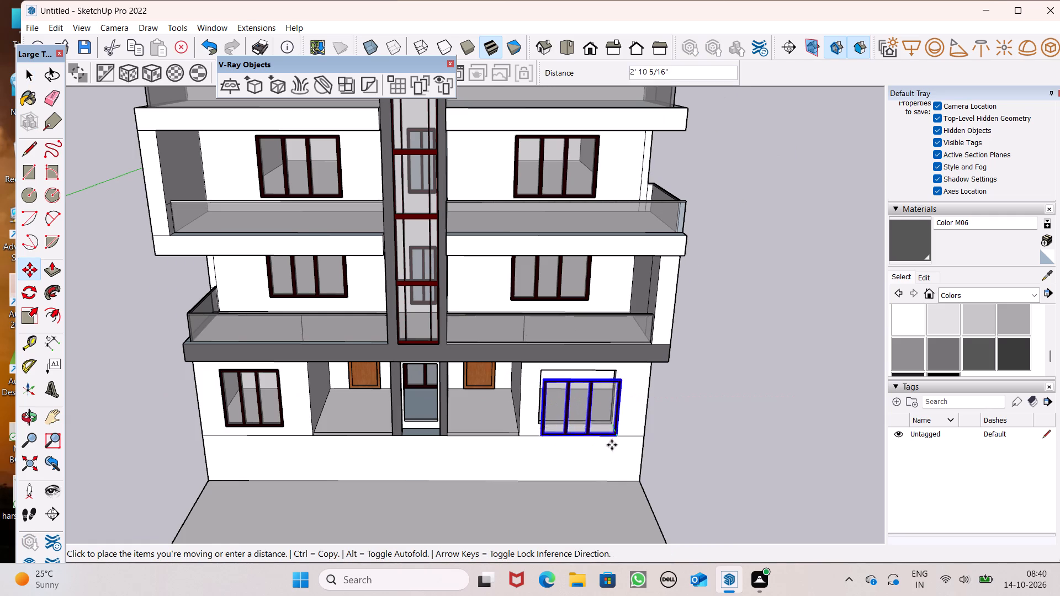
left_click_drag(612, 445, 457, 528)
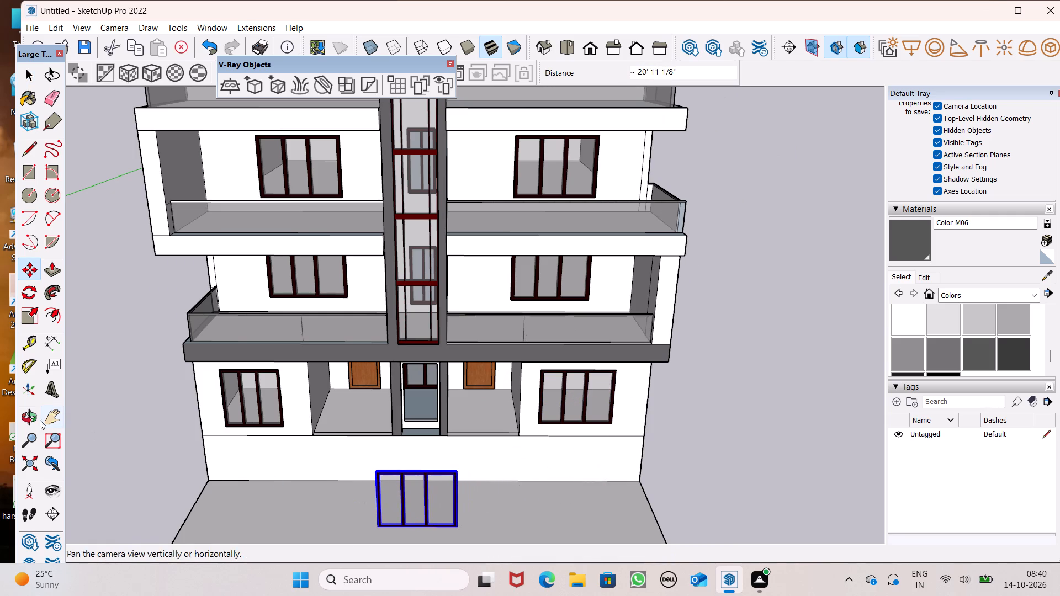
Scale the copied window in front of the entrance uniformly to 0.28.
left_click(36, 318)
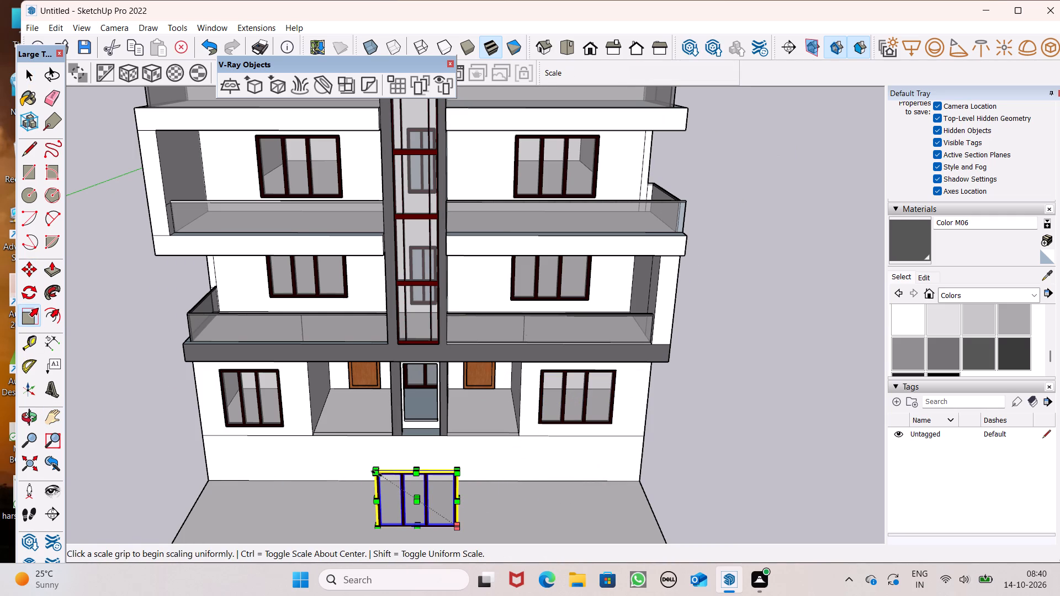
left_click_drag(379, 476, 445, 502)
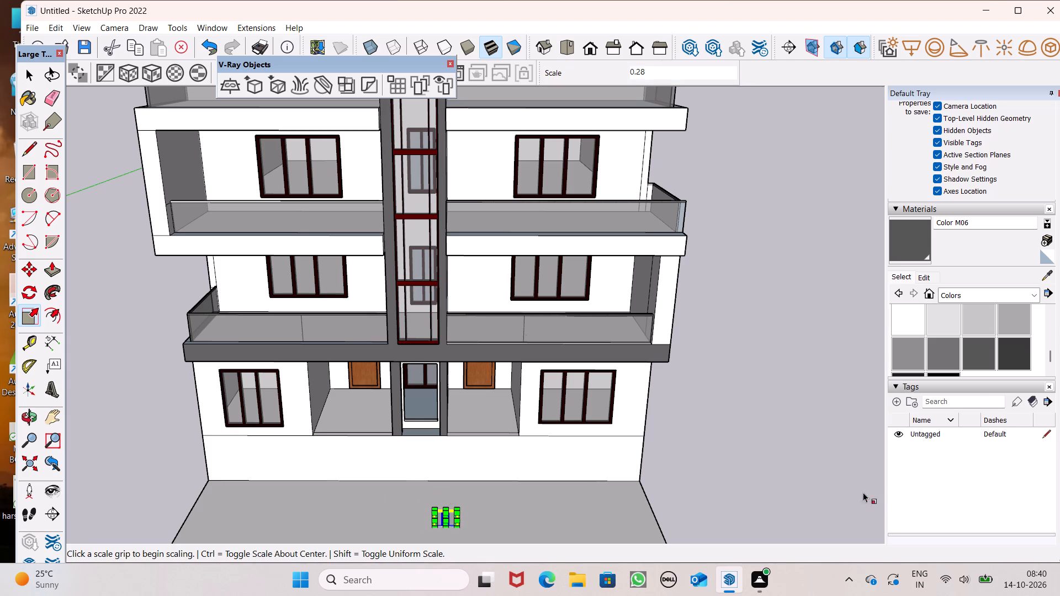
key("space")
Move the small window about 12' 6 5/8" into the lower right corner of the central entrance opening.
scroll(423, 528, "up", 7)
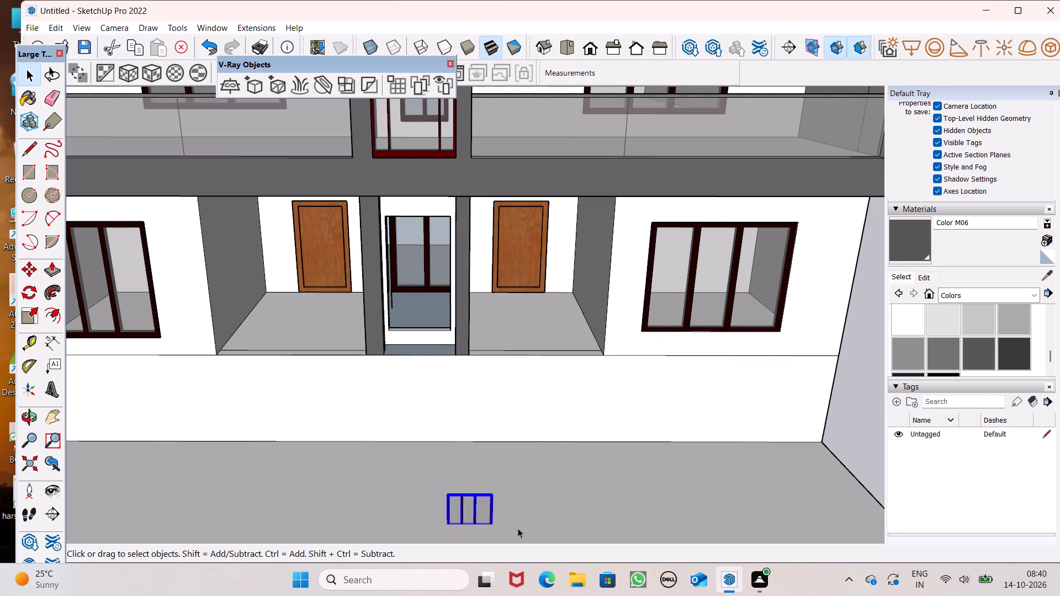
key("m")
key("Return")
left_click_drag(495, 529, 445, 333)
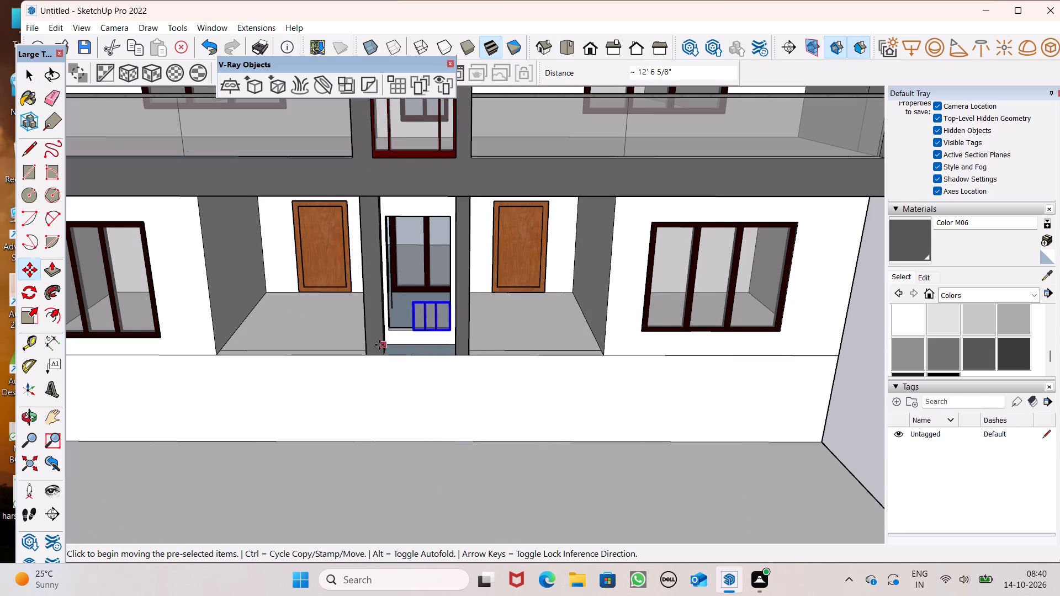
Stretch the small window along the red axis across the opening to past its left side.
scroll(390, 312, "up", 2)
scroll(396, 148, "up", 5)
scroll(432, 233, "up", 1)
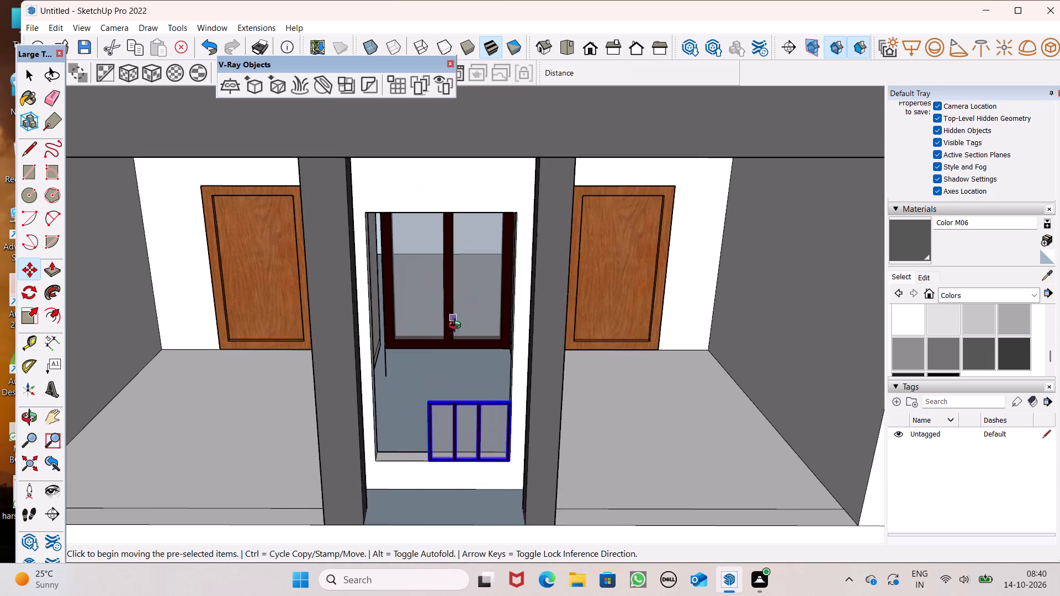
middle_click_drag(457, 326, 478, 318)
scroll(380, 167, "up", 3)
scroll(549, 365, "down", 2)
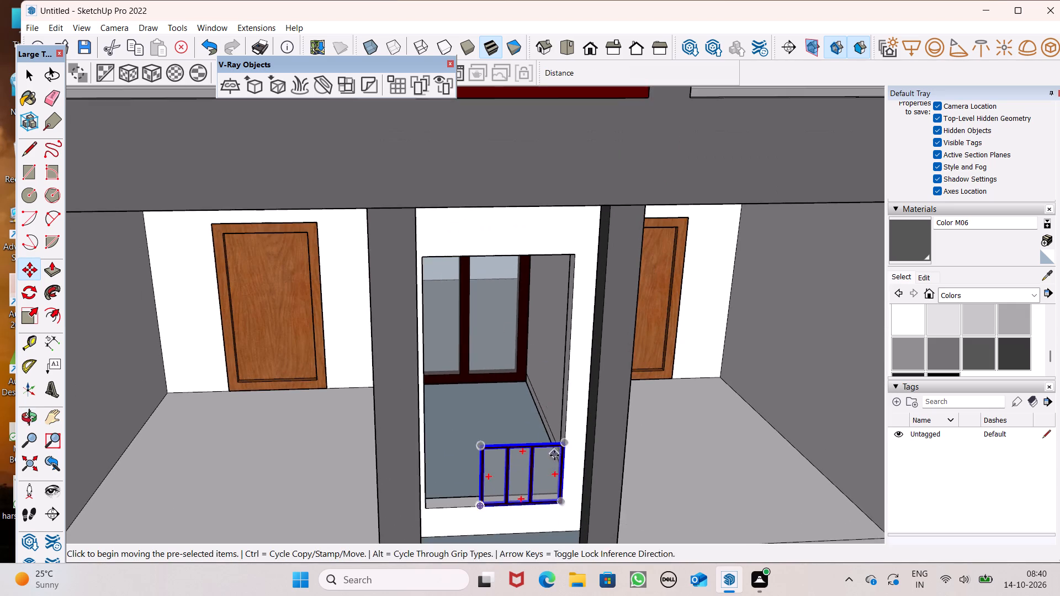
middle_click_drag(557, 466, 625, 458)
scroll(528, 468, "up", 4)
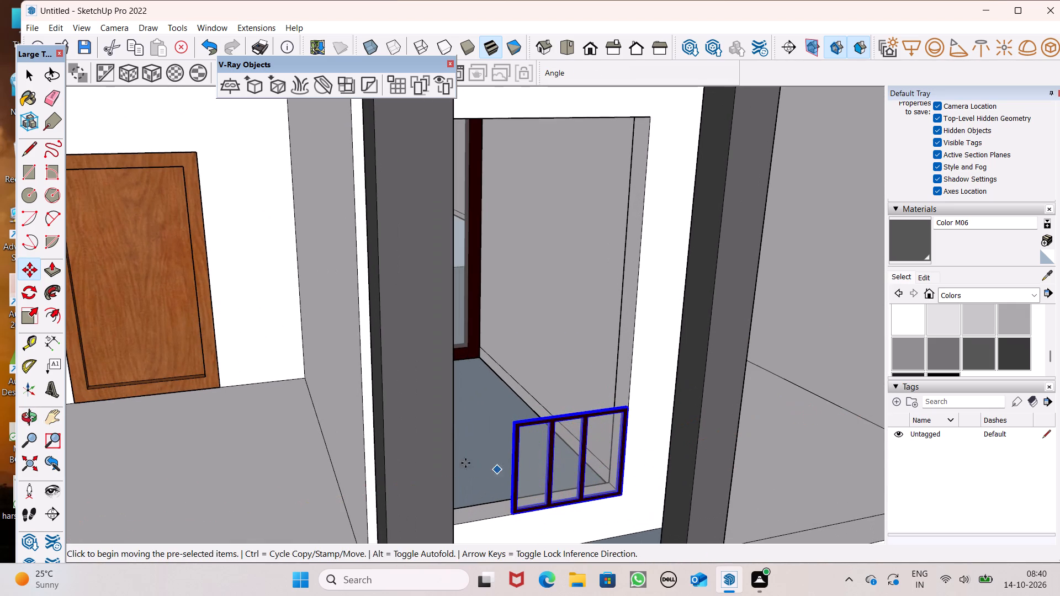
left_click(36, 317)
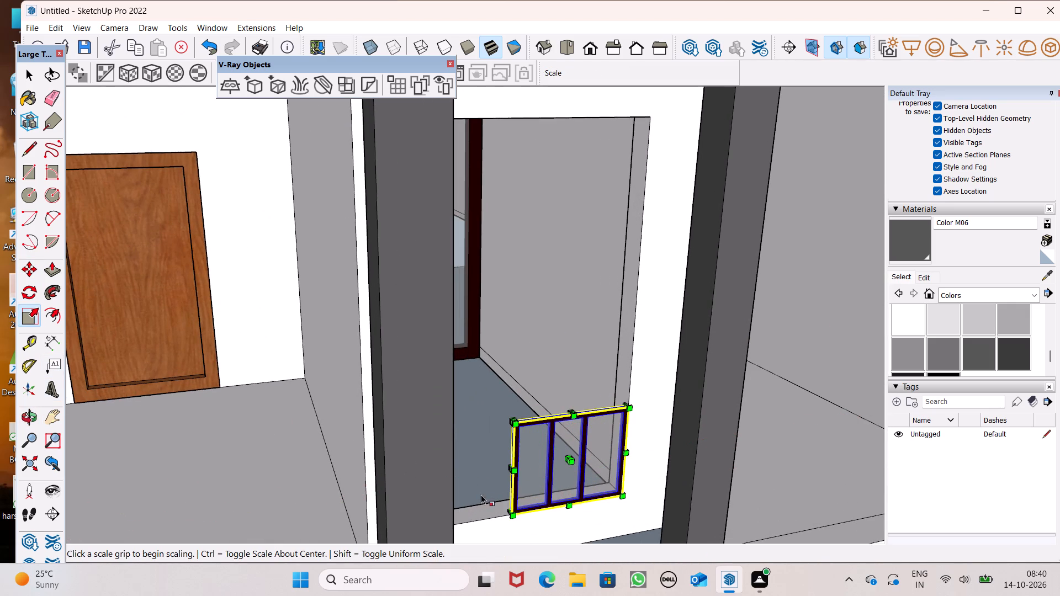
scroll(486, 496, "up", 7)
scroll(556, 457, "down", 6)
middle_click_drag(586, 498, 633, 512)
scroll(625, 462, "up", 7)
scroll(613, 413, "up", 6)
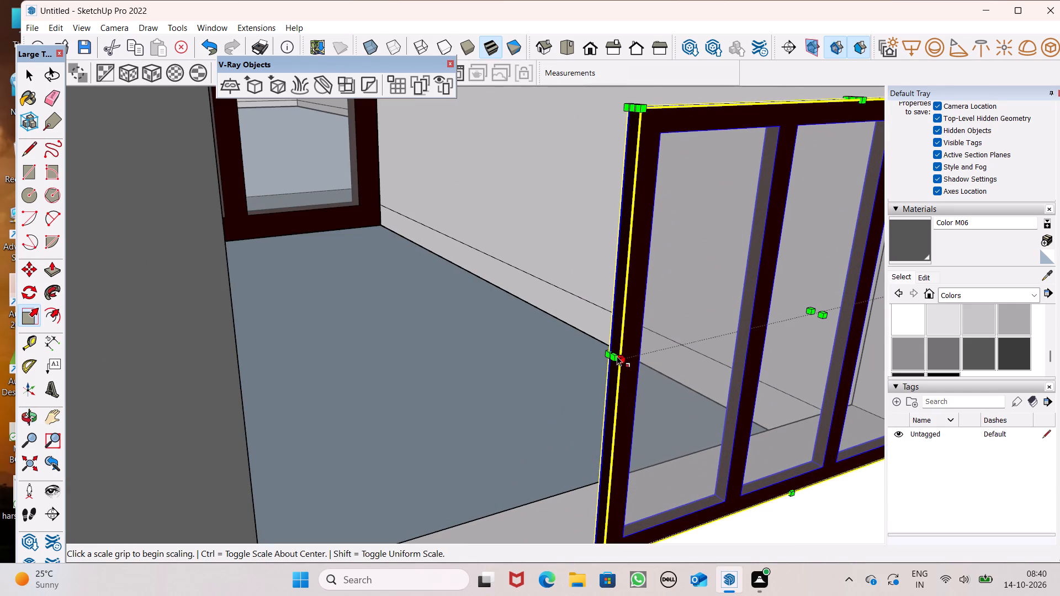
left_click_drag(610, 355, 306, 462)
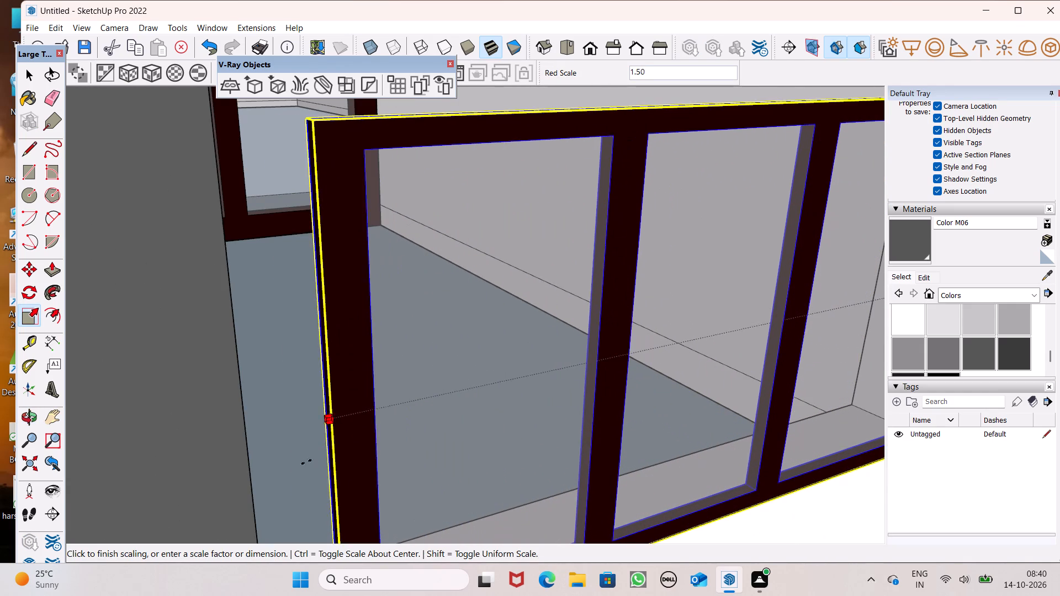
left_click_drag(306, 462, 248, 460)
Scale the window down from its upper left corner so its left edge sits inside the entrance opening.
scroll(349, 419, "down", 6)
scroll(453, 384, "down", 5)
middle_click_drag(458, 414, 273, 428)
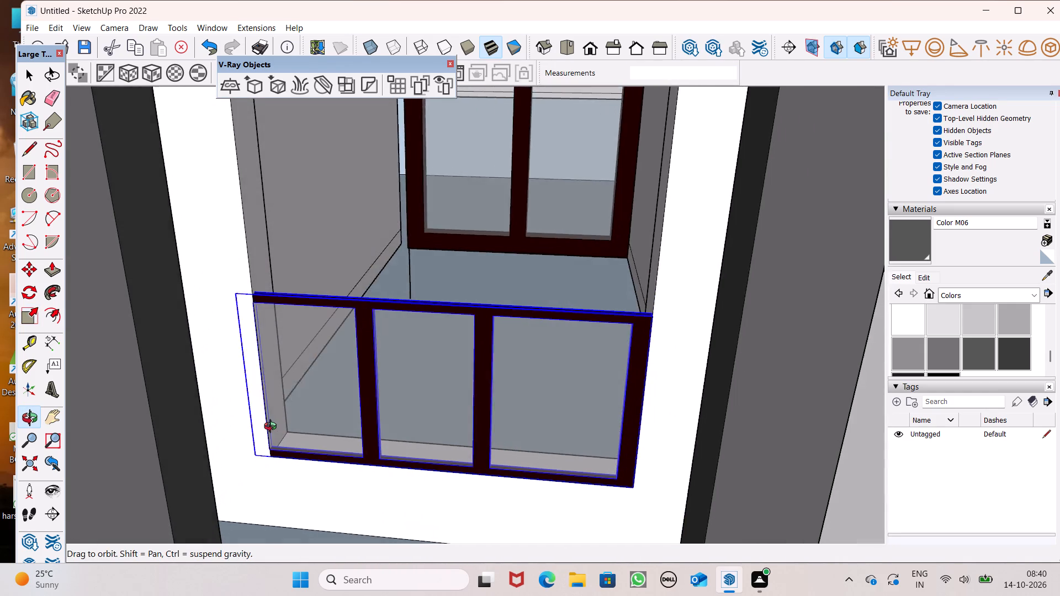
middle_click_drag(273, 428, 270, 425)
scroll(246, 377, "up", 3)
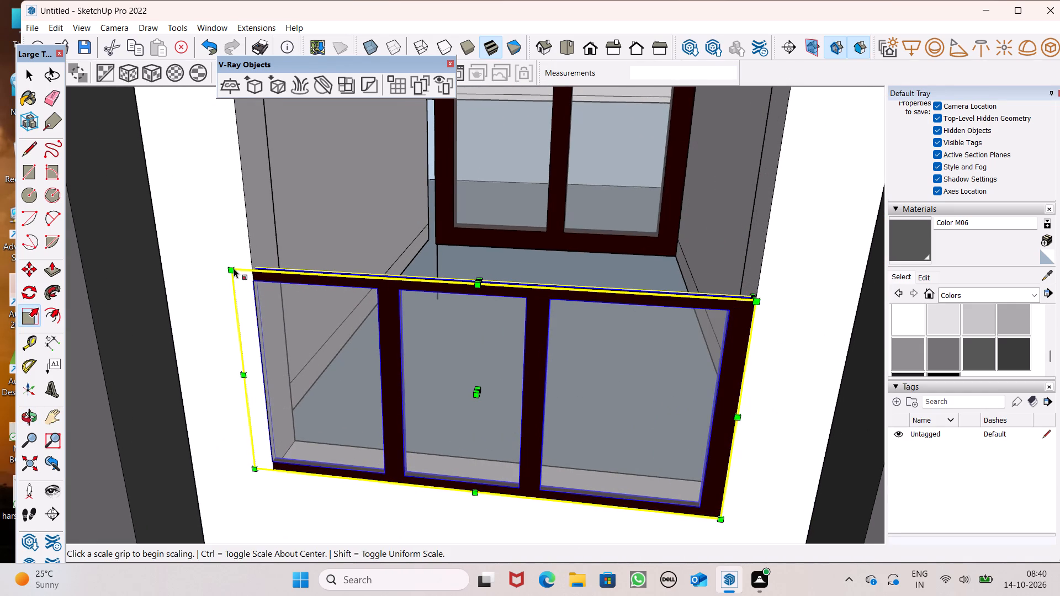
left_click_drag(234, 263, 292, 304)
Widen the window along the red axis by about 1.10 to meet the left side of the entrance opening.
middle_click_drag(290, 408, 322, 440)
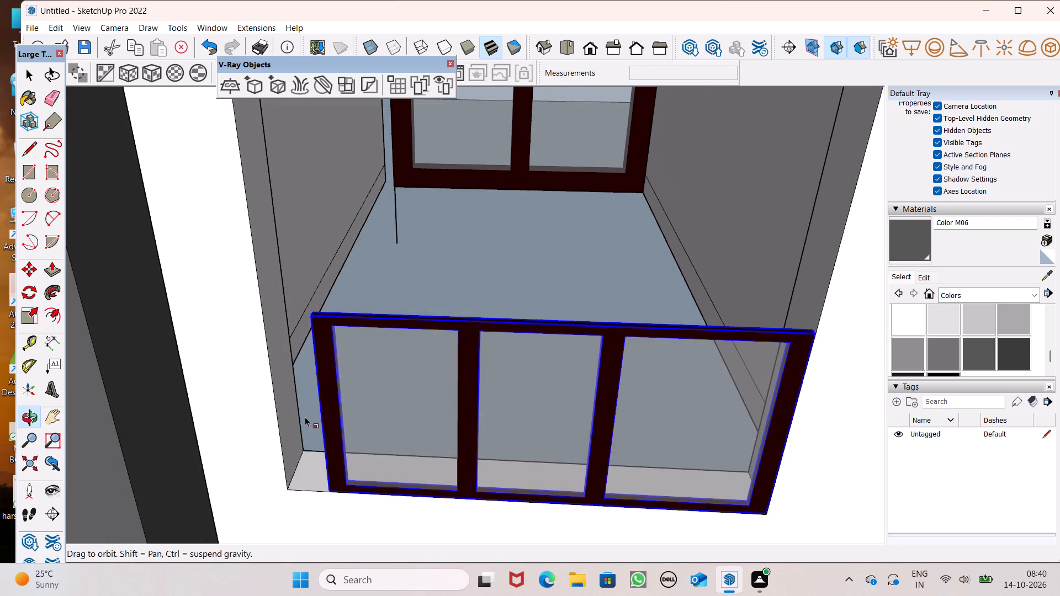
scroll(264, 400, "up", 7)
scroll(325, 450, "up", 1)
middle_click_drag(334, 481, 442, 472)
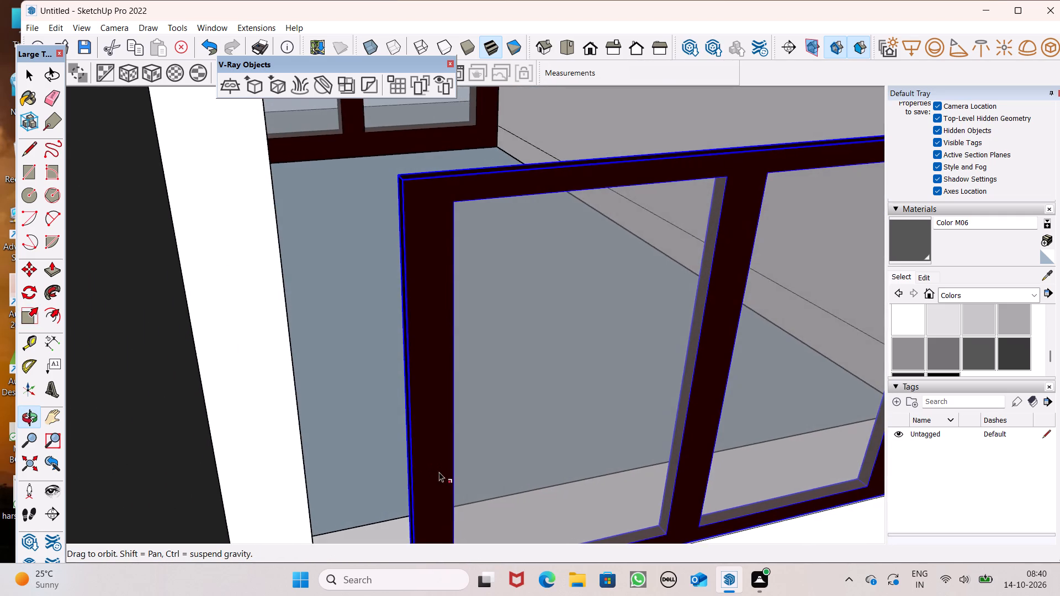
scroll(400, 475, "up", 4)
scroll(434, 451, "down", 4)
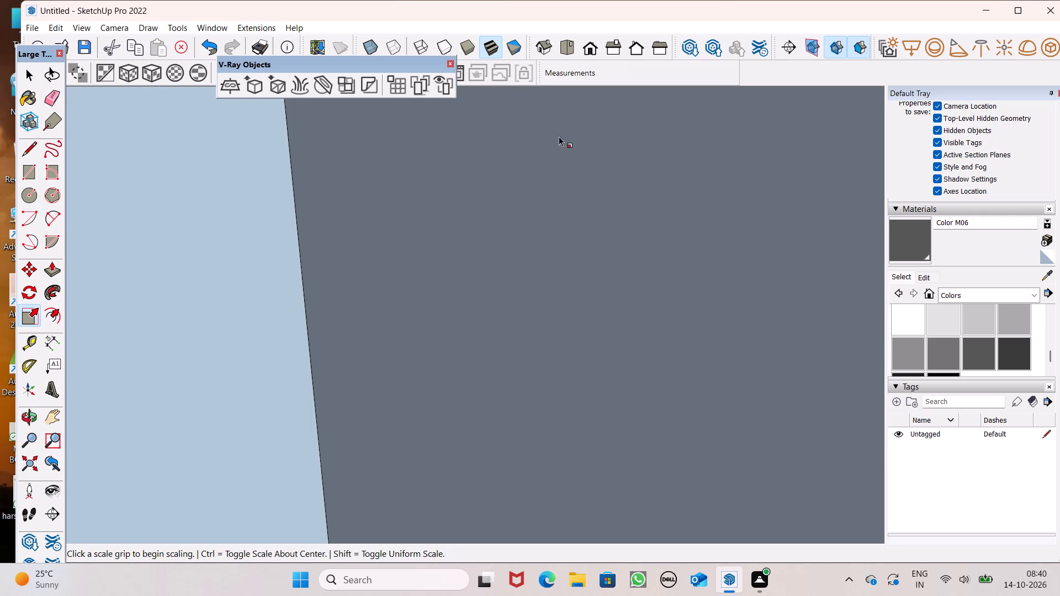
left_click(590, 47)
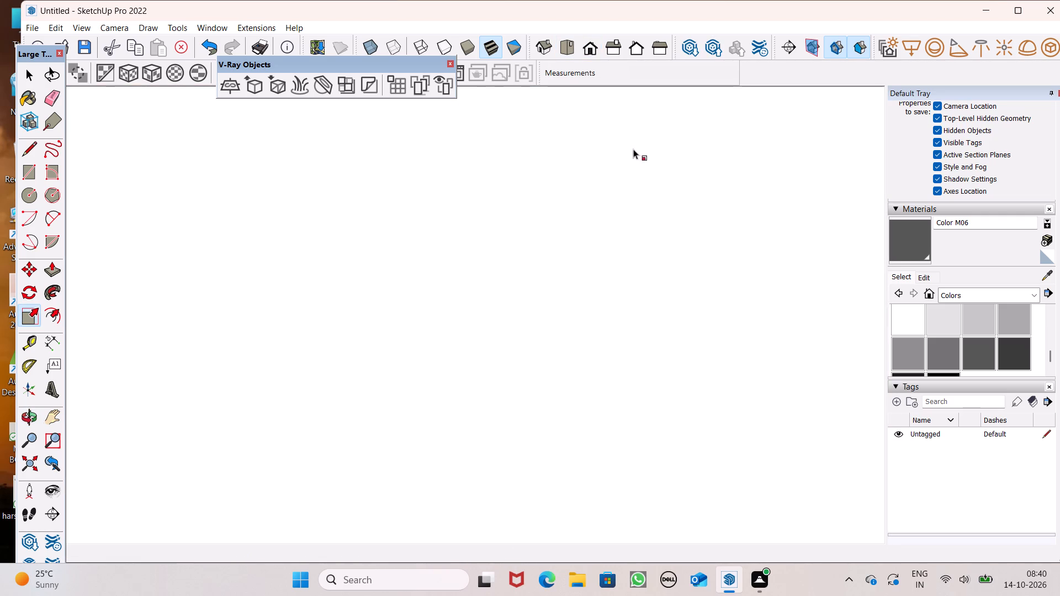
scroll(636, 119, "down", 6)
scroll(595, 232, "down", 18)
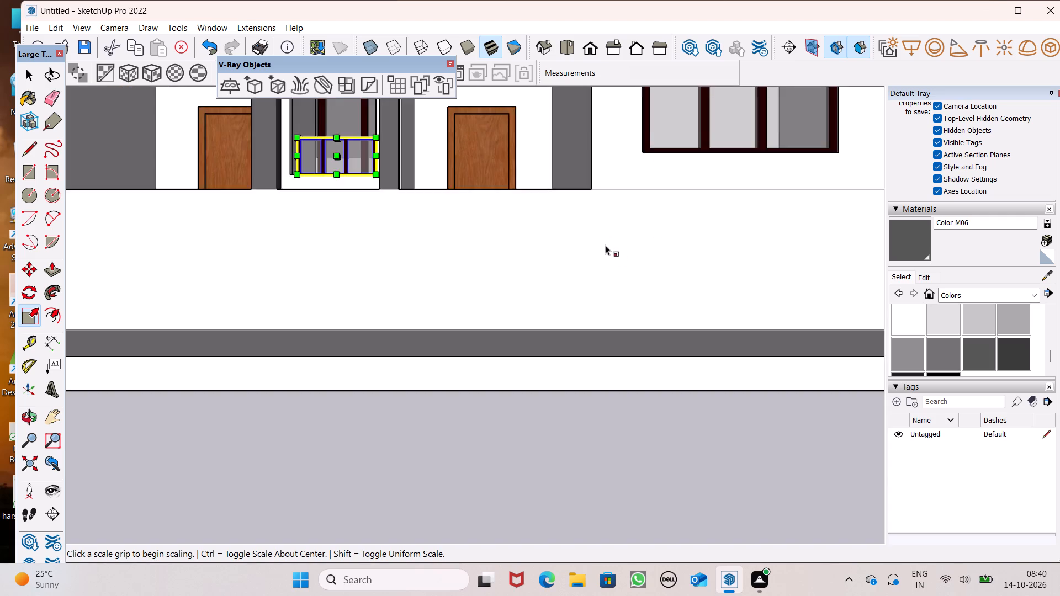
scroll(605, 245, "down", 5)
scroll(421, 161, "up", 13)
scroll(417, 231, "up", 6)
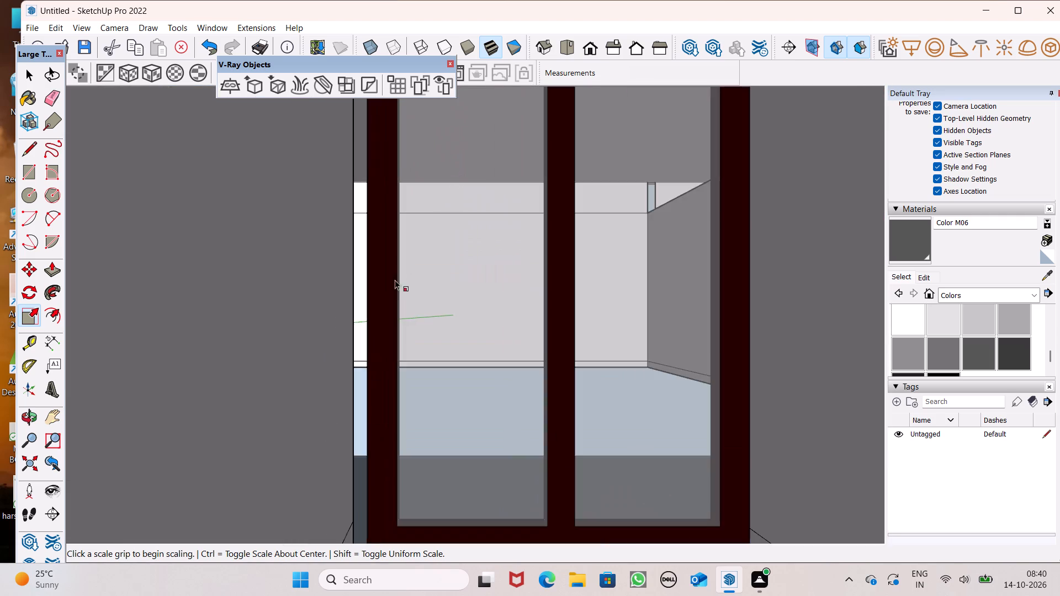
scroll(402, 284, "down", 6)
middle_click_drag(382, 439, 422, 462)
scroll(430, 459, "up", 1)
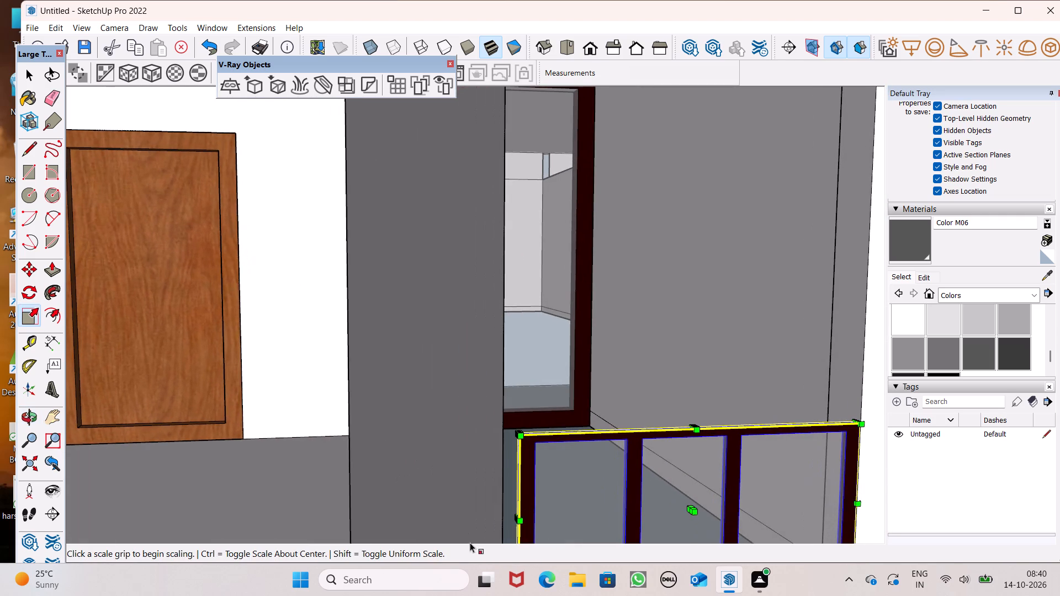
scroll(486, 512, "up", 3)
scroll(516, 293, "down", 6)
middle_click_drag(504, 340, 622, 429)
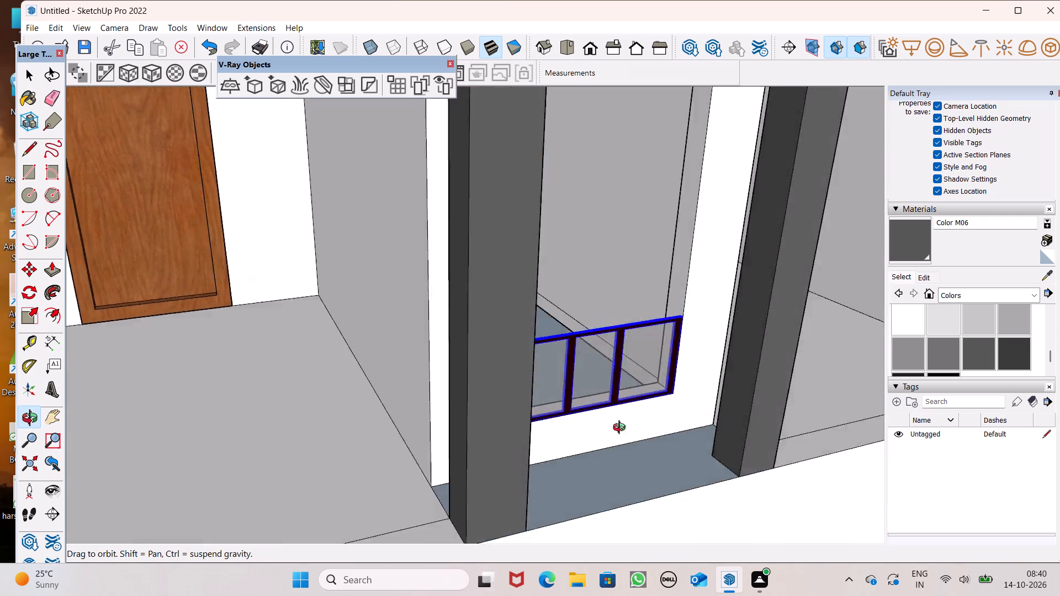
middle_click_drag(622, 429, 784, 420)
scroll(497, 374, "up", 7)
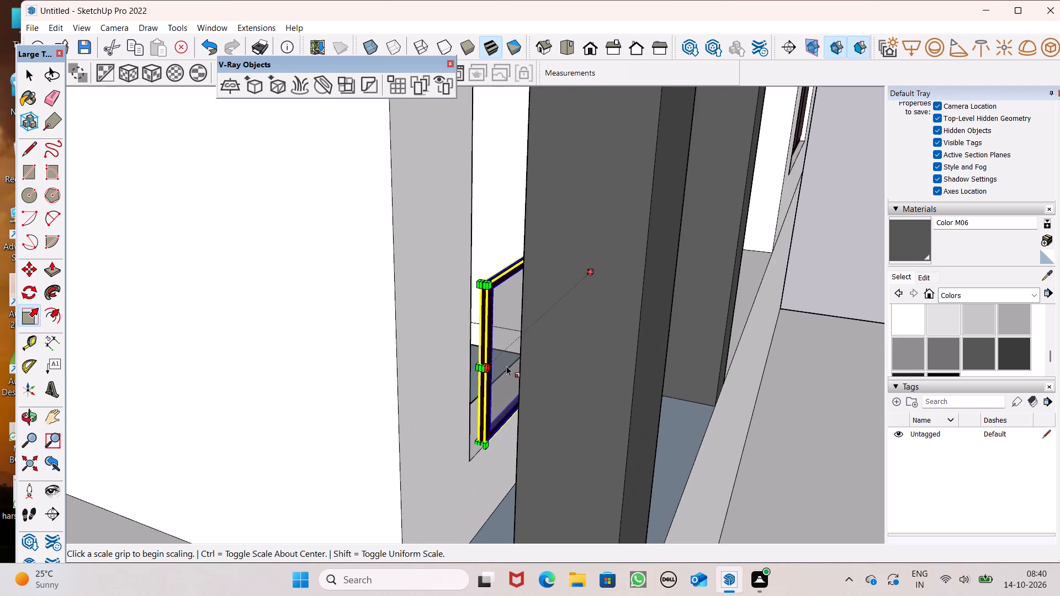
scroll(507, 365, "up", 9)
left_click_drag(459, 370, 414, 414)
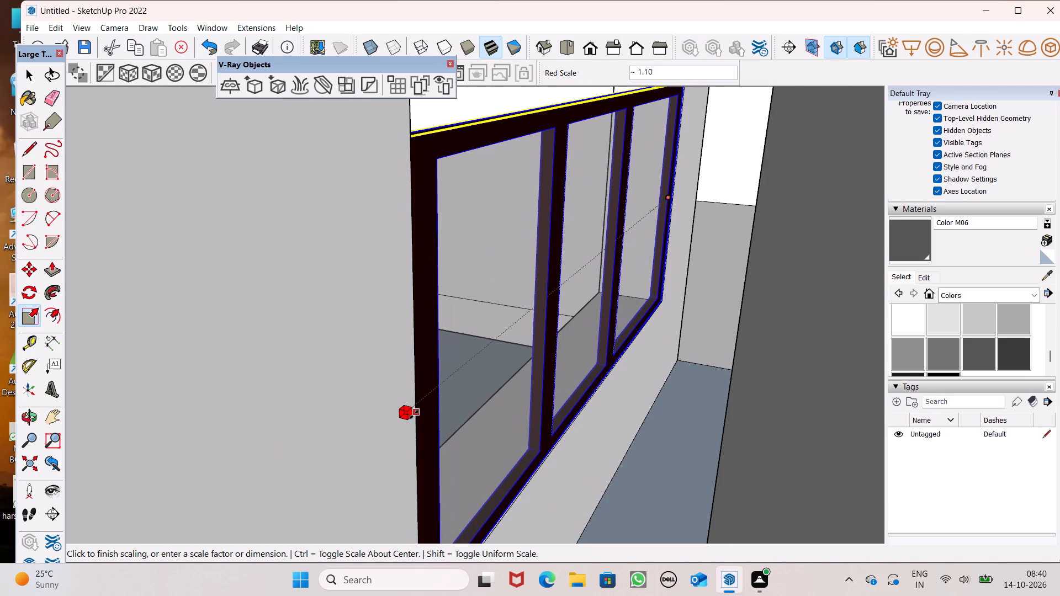
left_click_drag(414, 414, 407, 421)
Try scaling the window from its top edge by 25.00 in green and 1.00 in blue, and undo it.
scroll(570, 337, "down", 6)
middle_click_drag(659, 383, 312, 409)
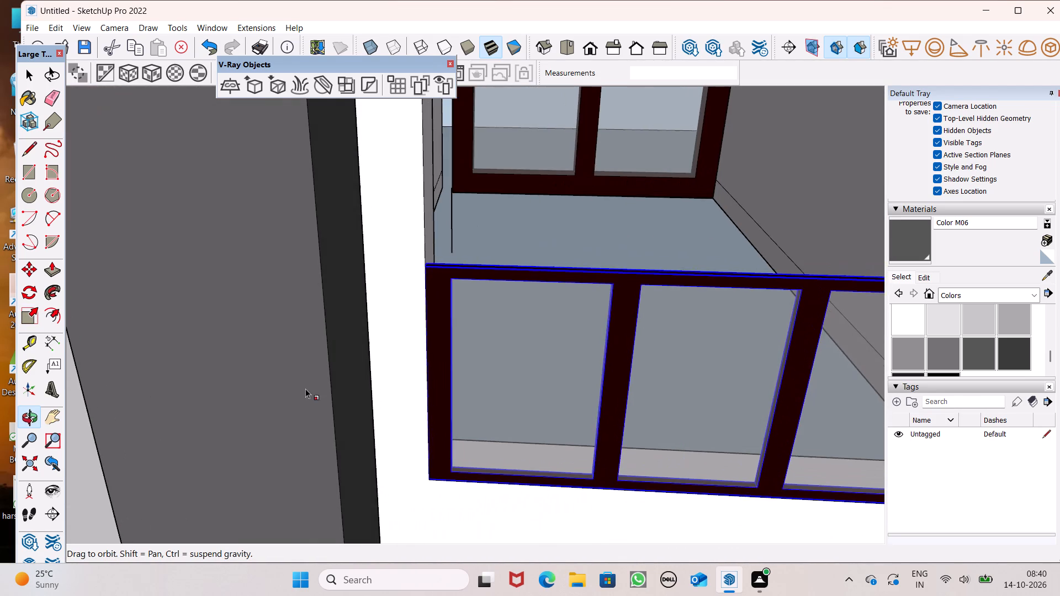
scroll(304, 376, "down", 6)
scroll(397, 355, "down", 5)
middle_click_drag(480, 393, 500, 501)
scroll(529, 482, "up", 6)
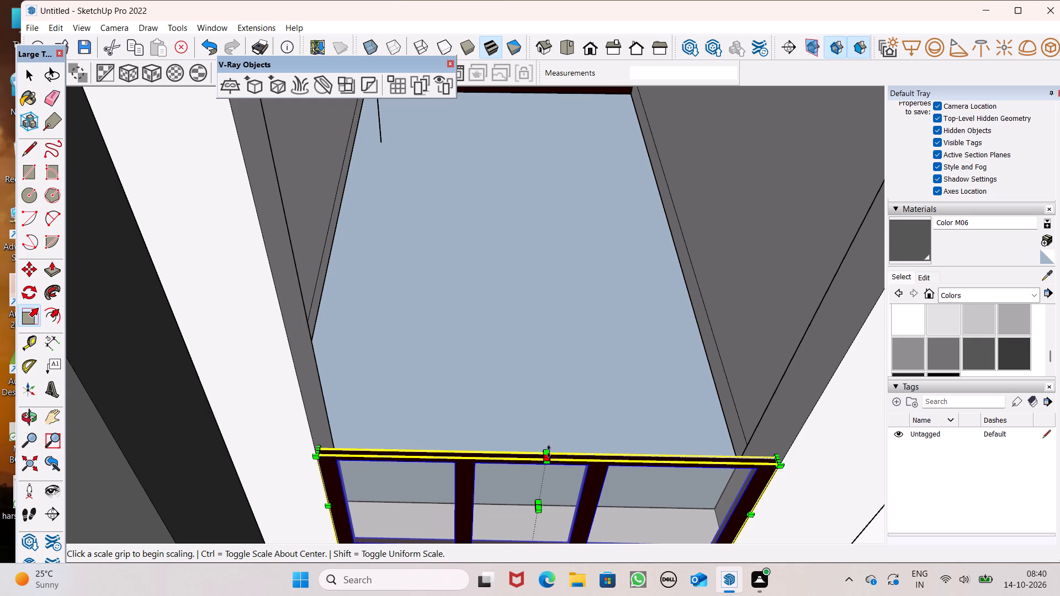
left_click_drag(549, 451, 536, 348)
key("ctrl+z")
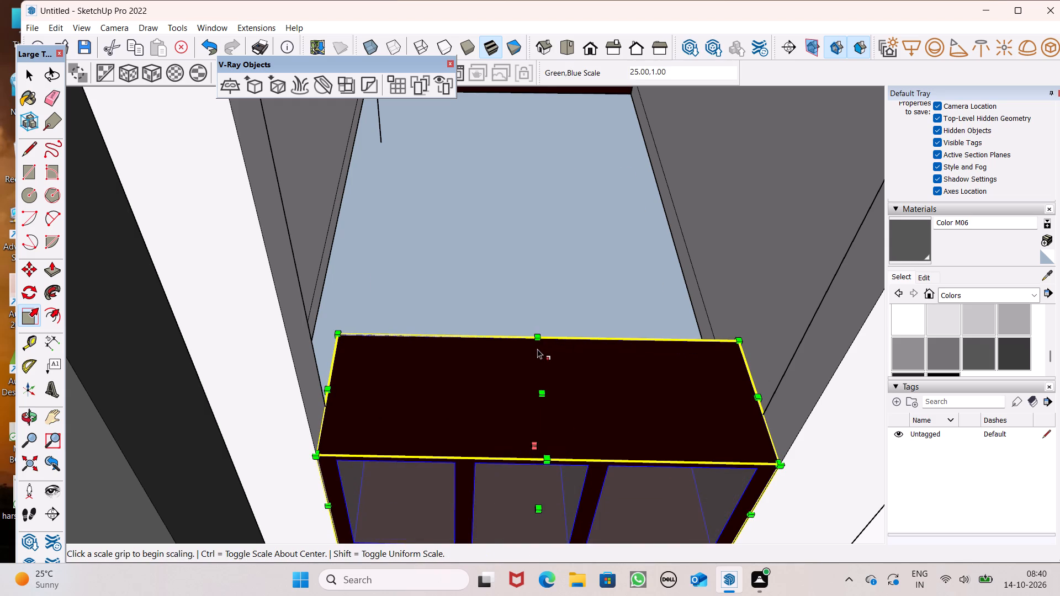
Scale the window's depth along the green axis to 4.00.
scroll(540, 455, "up", 3)
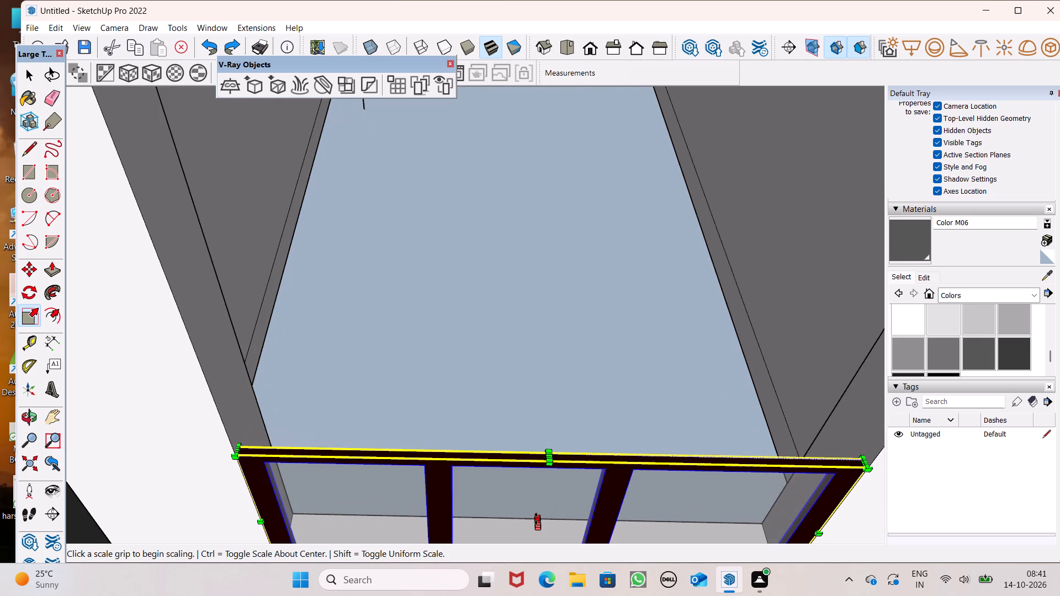
left_click_drag(537, 517, 534, 498)
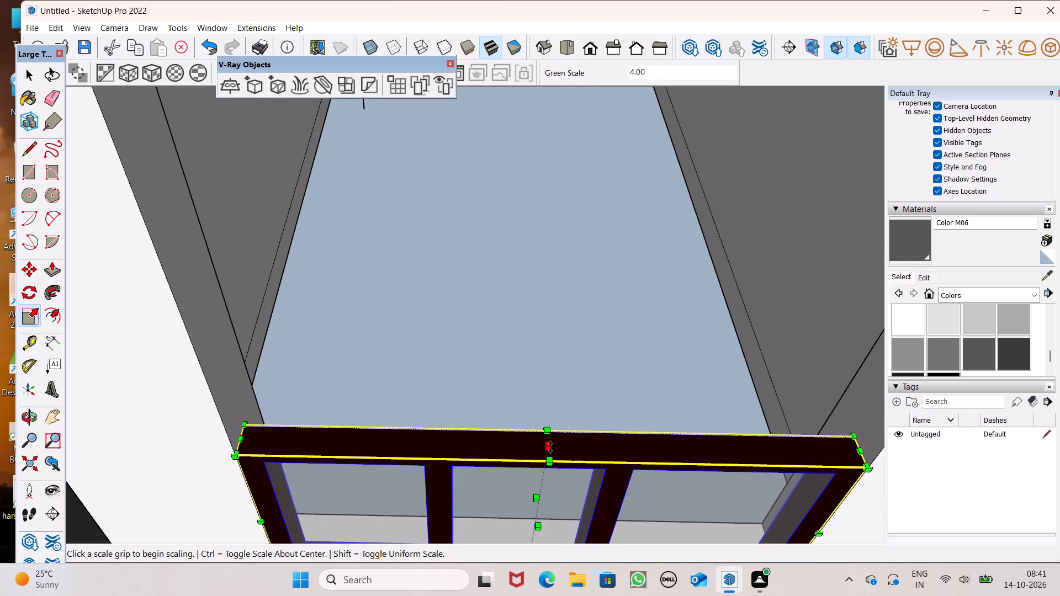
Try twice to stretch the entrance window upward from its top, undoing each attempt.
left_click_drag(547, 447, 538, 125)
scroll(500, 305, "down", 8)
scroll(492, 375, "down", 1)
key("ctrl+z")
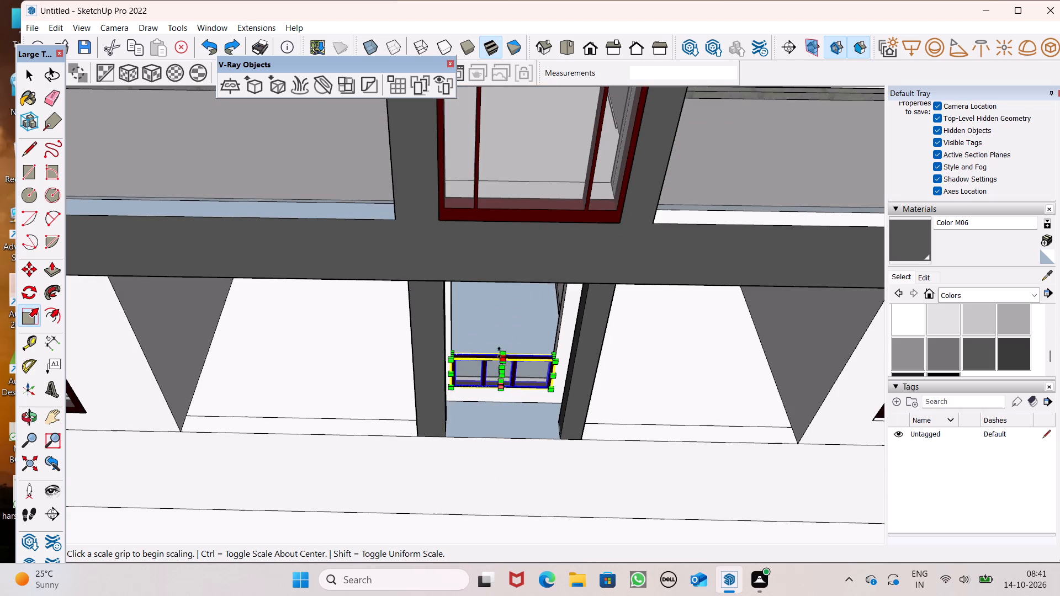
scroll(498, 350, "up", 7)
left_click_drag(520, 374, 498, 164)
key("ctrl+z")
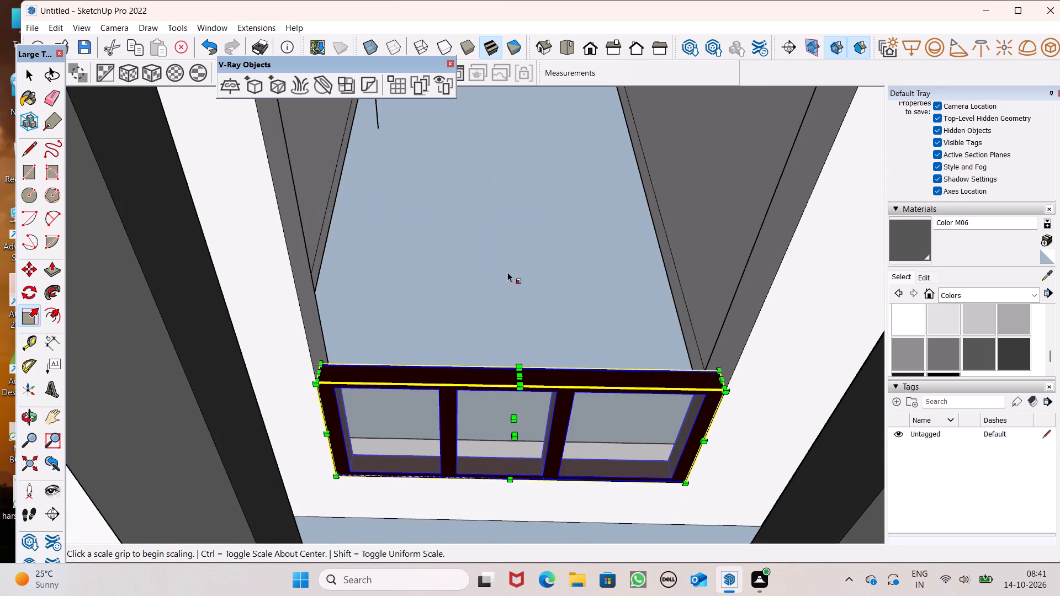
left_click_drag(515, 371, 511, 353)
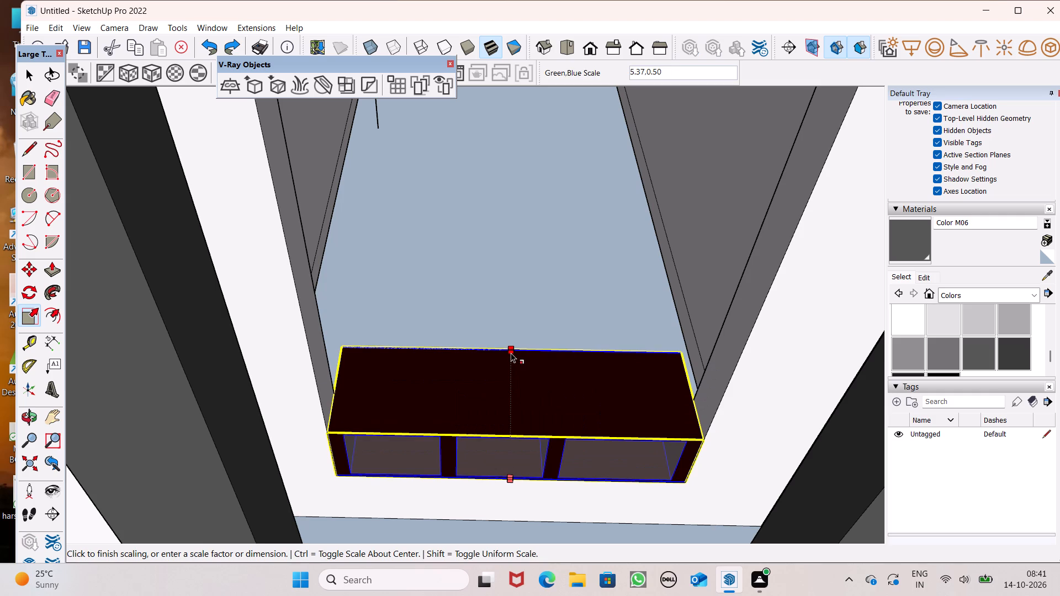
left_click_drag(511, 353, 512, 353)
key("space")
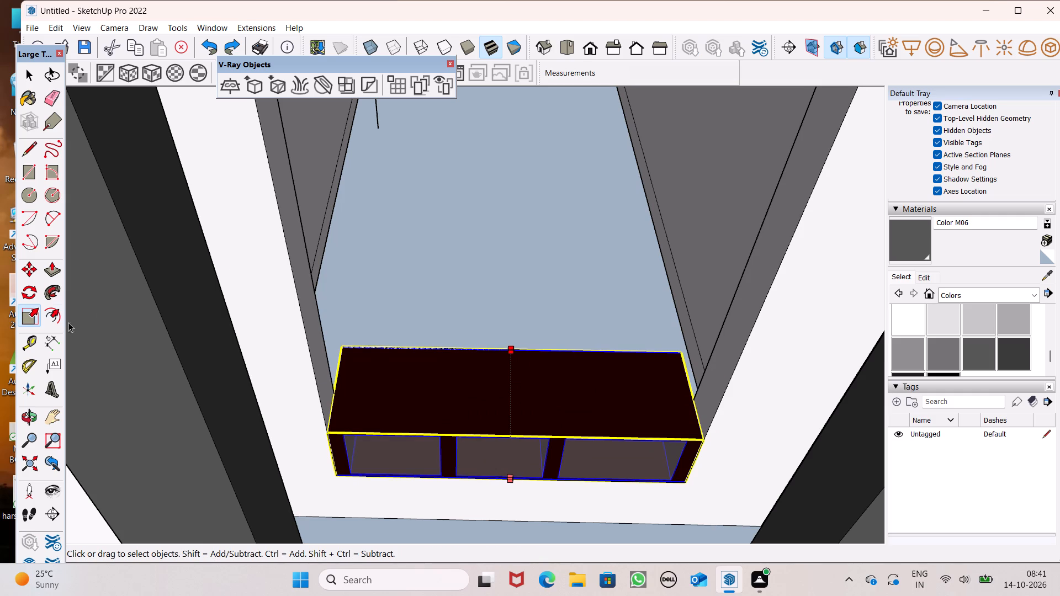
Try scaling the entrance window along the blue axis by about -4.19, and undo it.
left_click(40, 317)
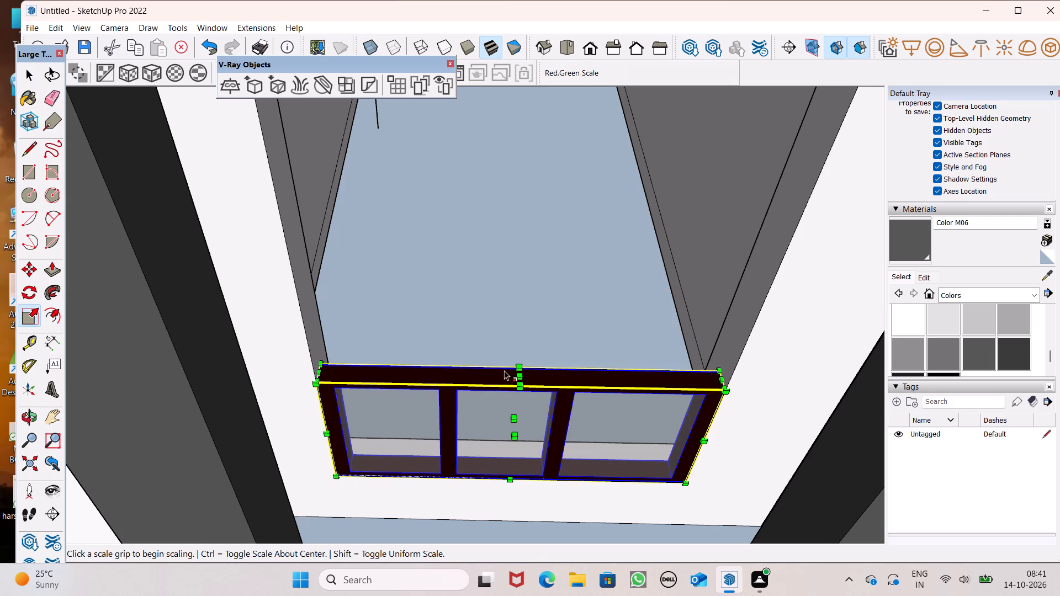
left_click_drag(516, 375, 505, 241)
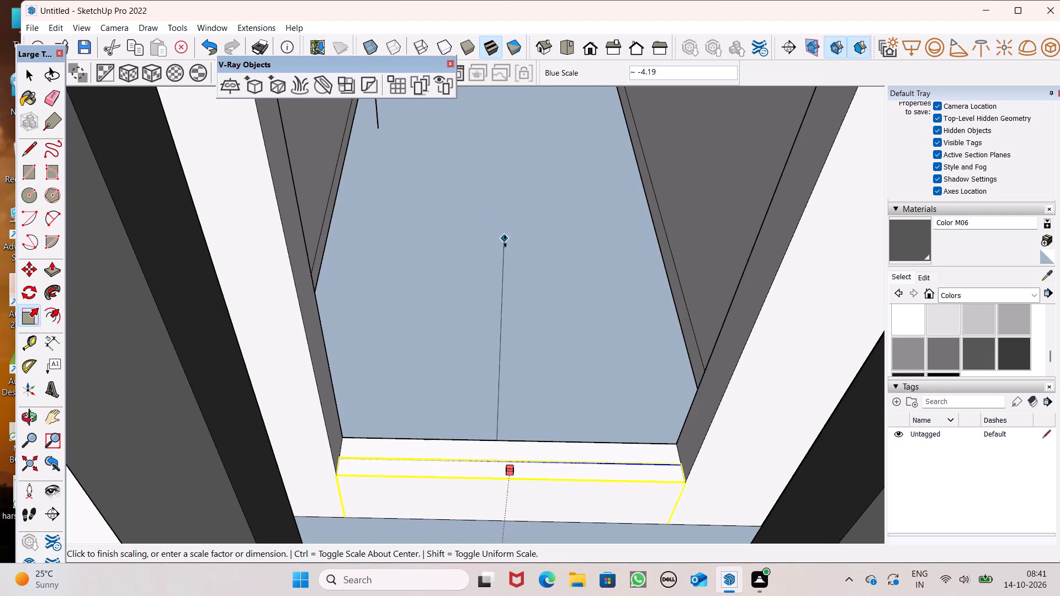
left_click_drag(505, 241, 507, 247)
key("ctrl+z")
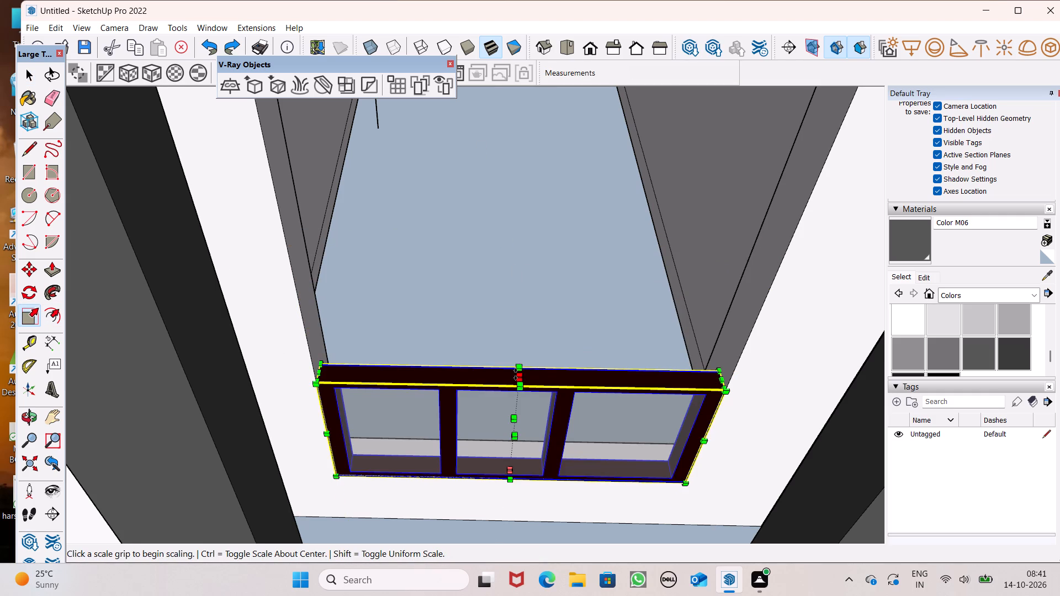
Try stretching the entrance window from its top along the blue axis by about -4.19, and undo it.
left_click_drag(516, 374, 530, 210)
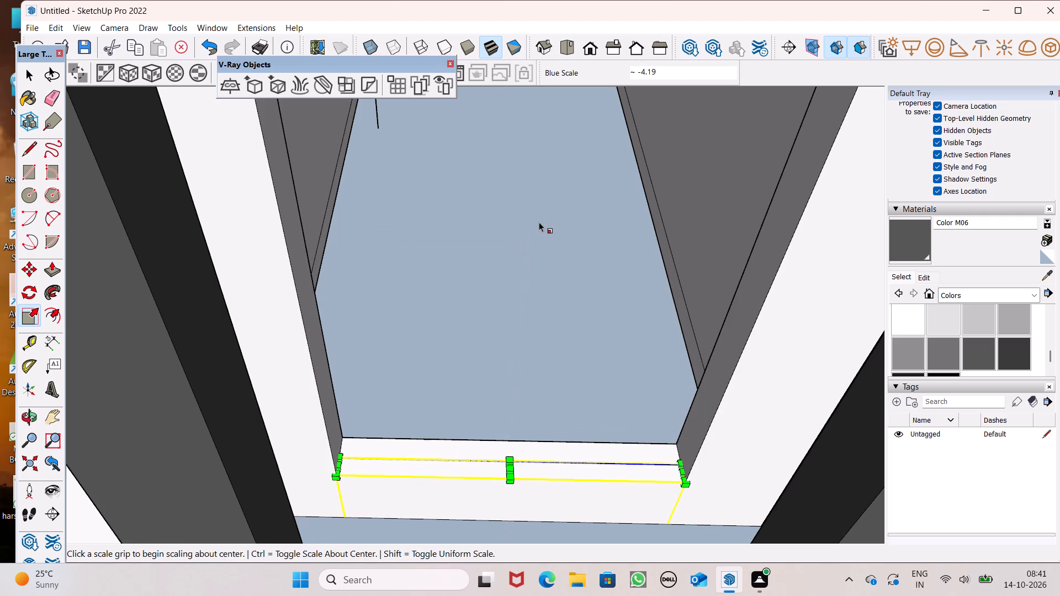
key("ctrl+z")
Stretch the entrance window part of the way upward along the blue axis from its top edge.
scroll(518, 377, "down", 4)
middle_click_drag(527, 403, 783, 412)
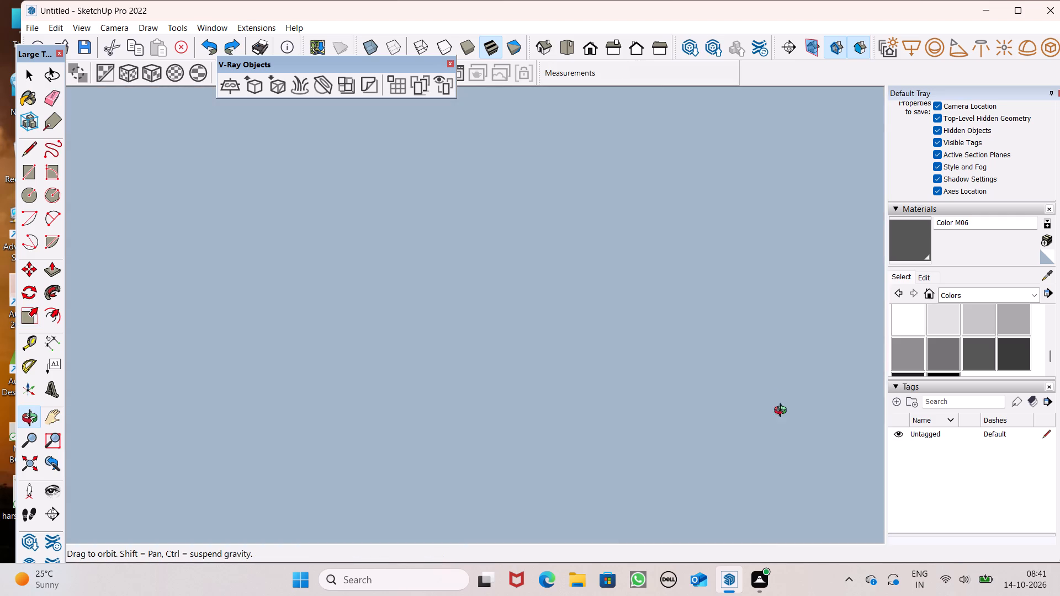
middle_click_drag(783, 412, 606, 340)
scroll(595, 279, "up", 3)
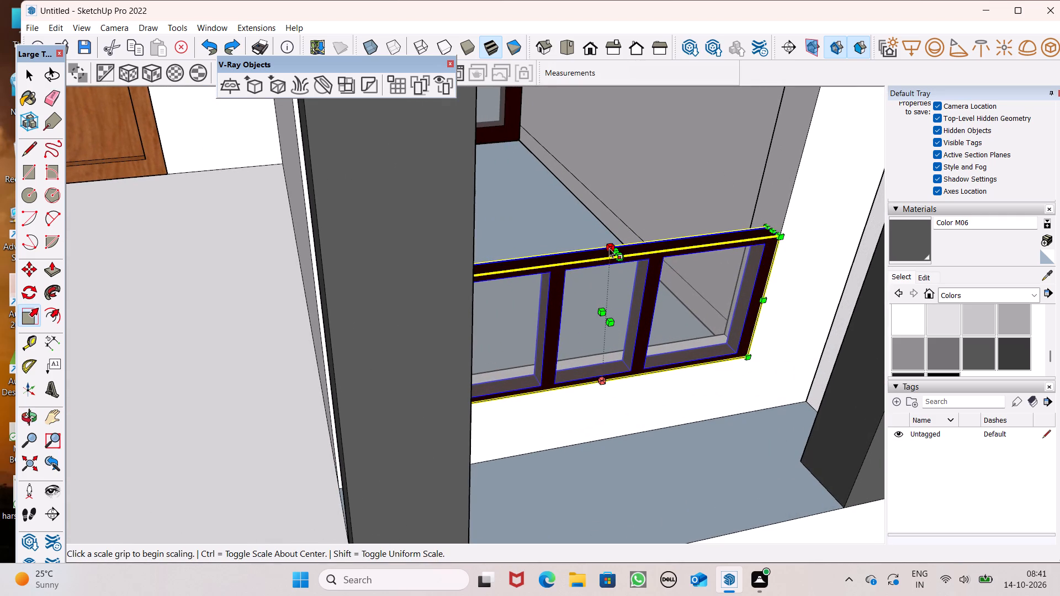
left_click_drag(609, 248, 567, 54)
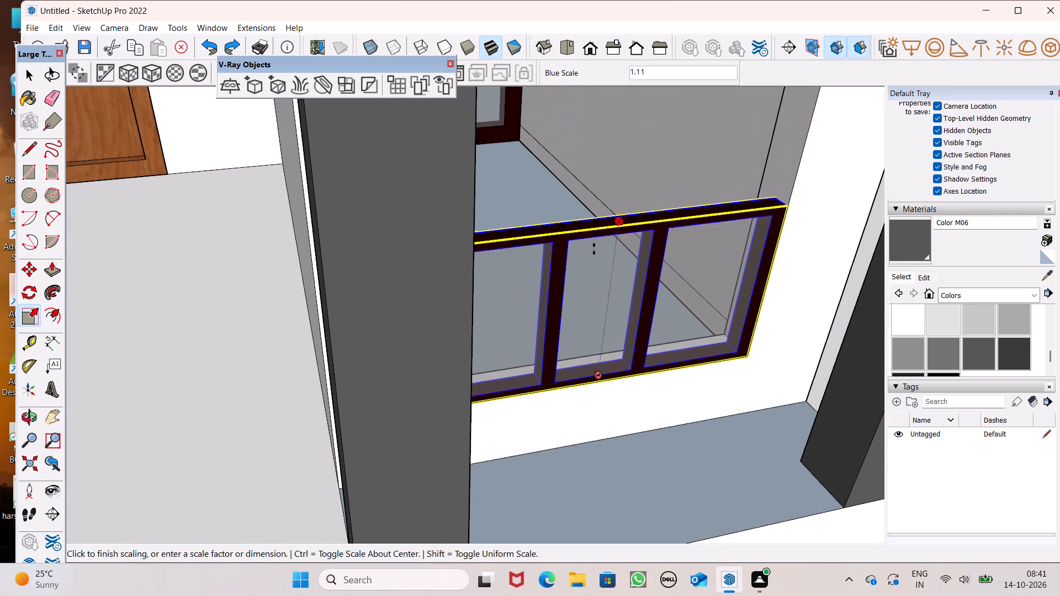
left_click(559, 90)
Stretch the entrance window along the blue axis up to the head of the central opening, and deselect it.
scroll(560, 273, "down", 6)
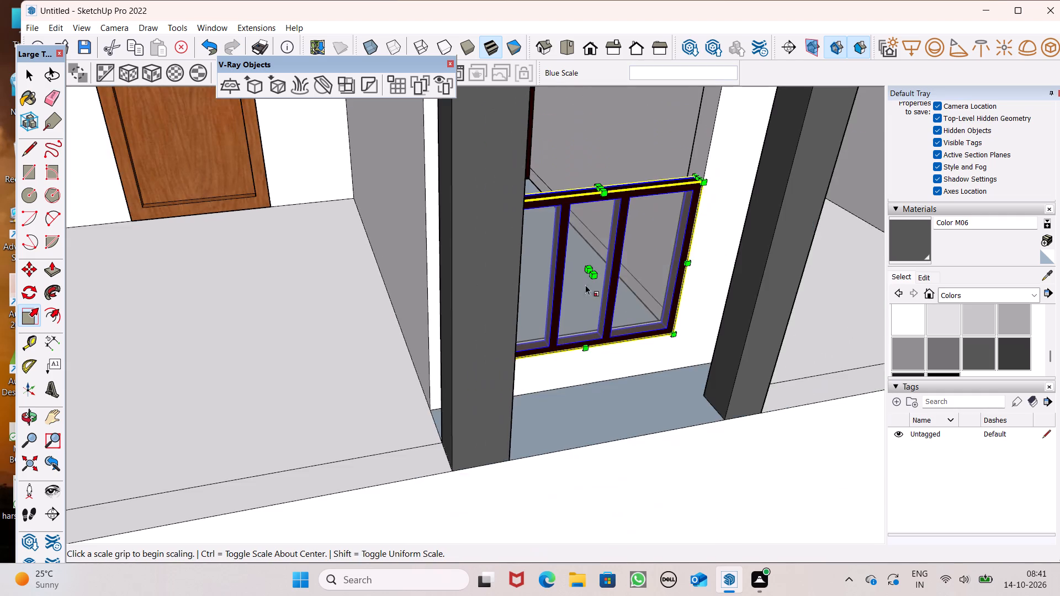
scroll(585, 307, "down", 7)
scroll(601, 123, "up", 6)
scroll(583, 183, "up", 7)
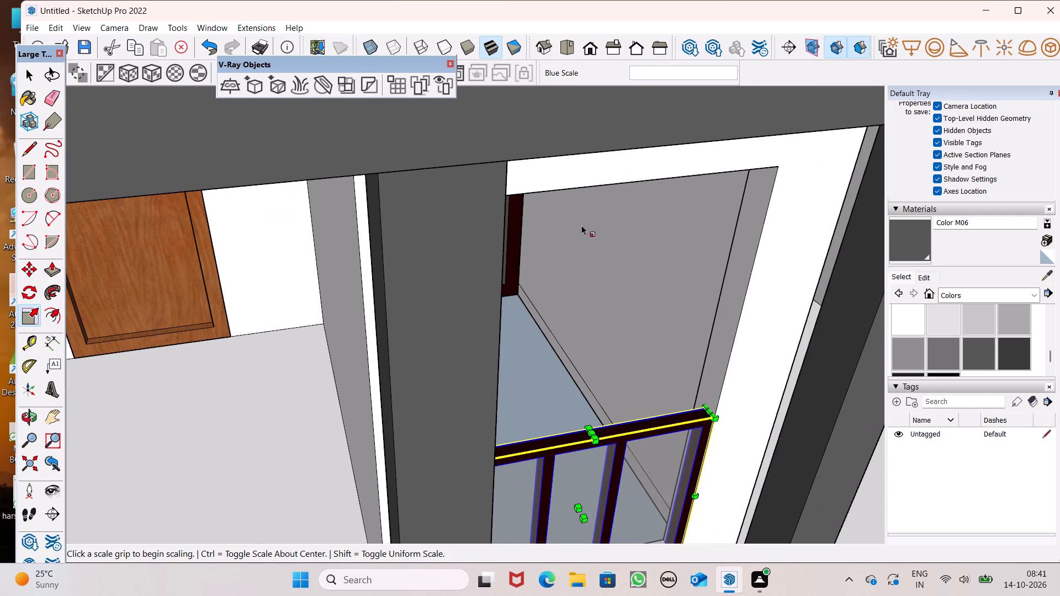
left_click_drag(590, 450, 600, 248)
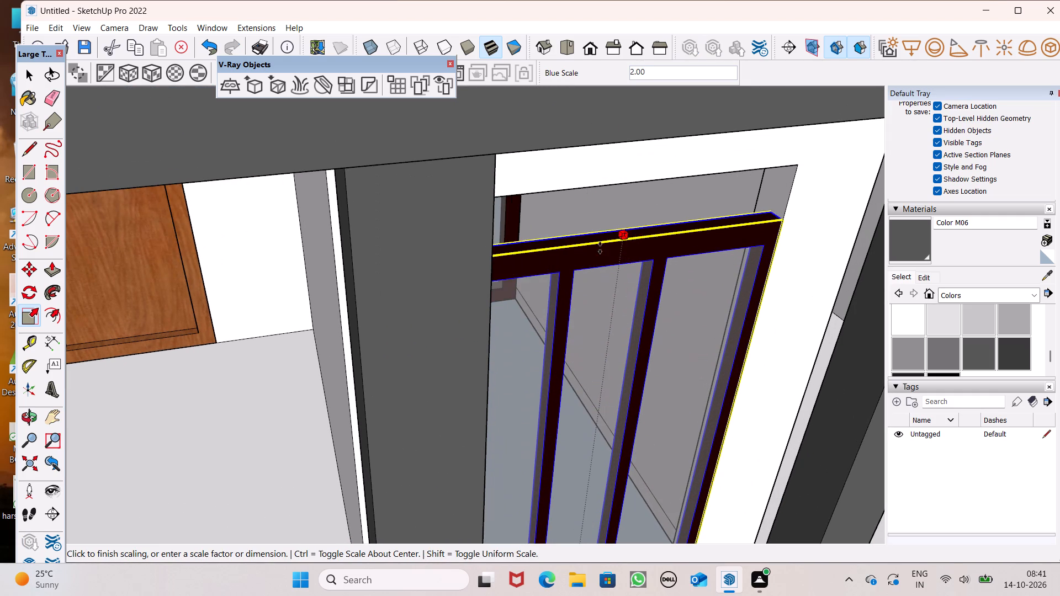
left_click_drag(600, 248, 597, 188)
key("space")
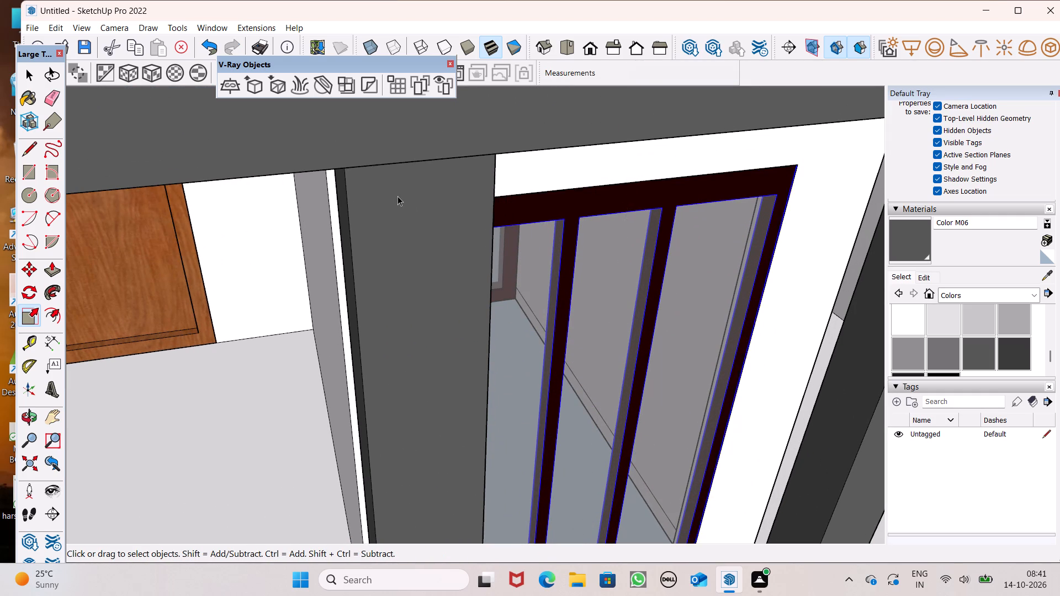
scroll(397, 196, "down", 6)
key("space")
scroll(374, 152, "down", 20)
scroll(374, 152, "down", 9)
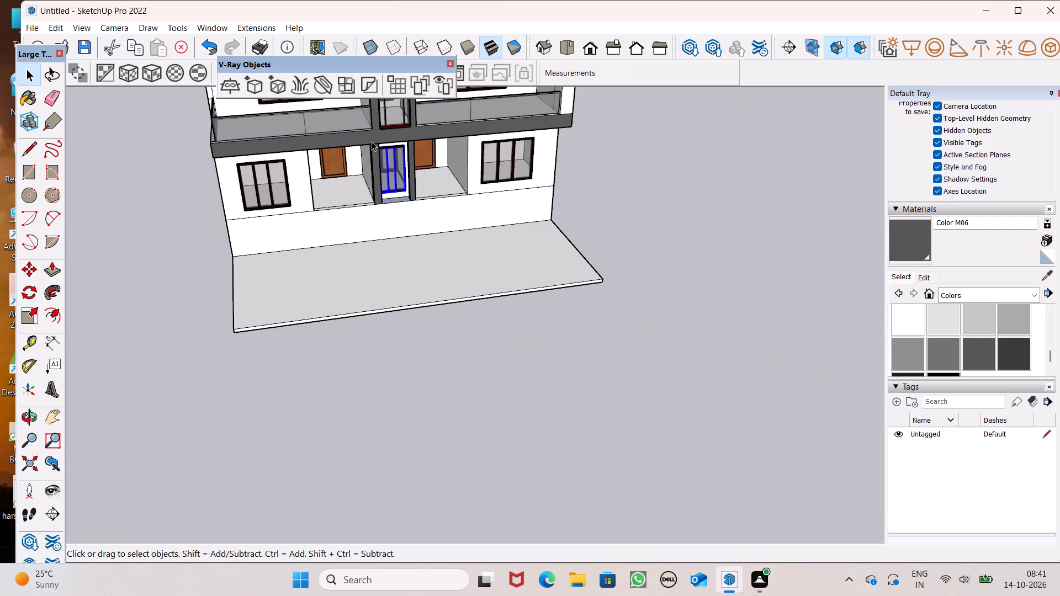
scroll(372, 141, "down", 7)
middle_click_drag(401, 209, 336, 174)
key("space")
left_click_drag(725, 251, 724, 257)
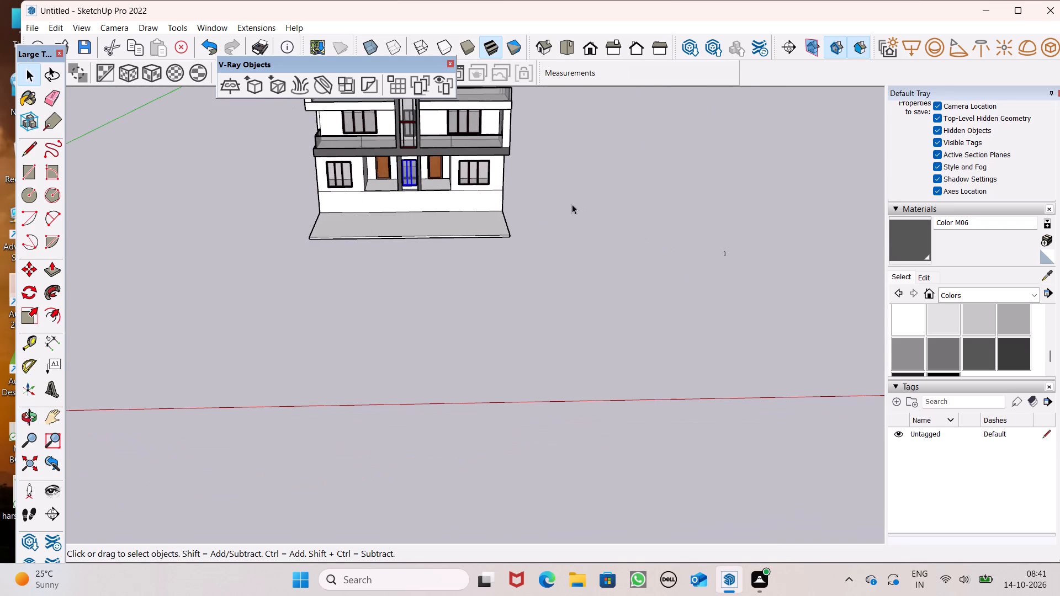
Erase the seam edges joining the left end panel to the slabs above and below the second-floor balcony.
scroll(349, 181, "up", 1)
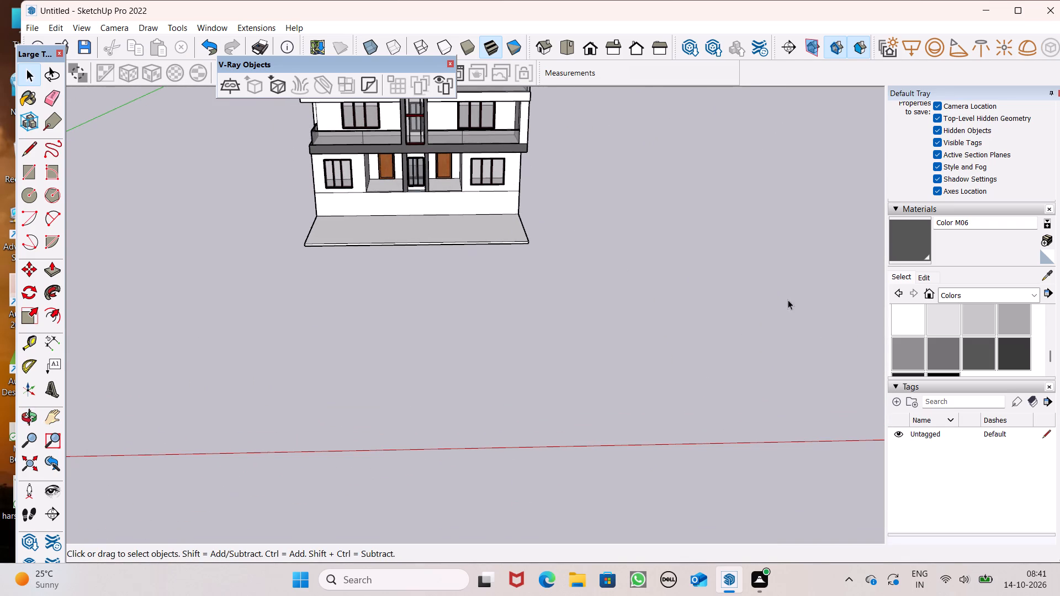
scroll(470, 255, "down", 5)
scroll(561, 476, "down", 6)
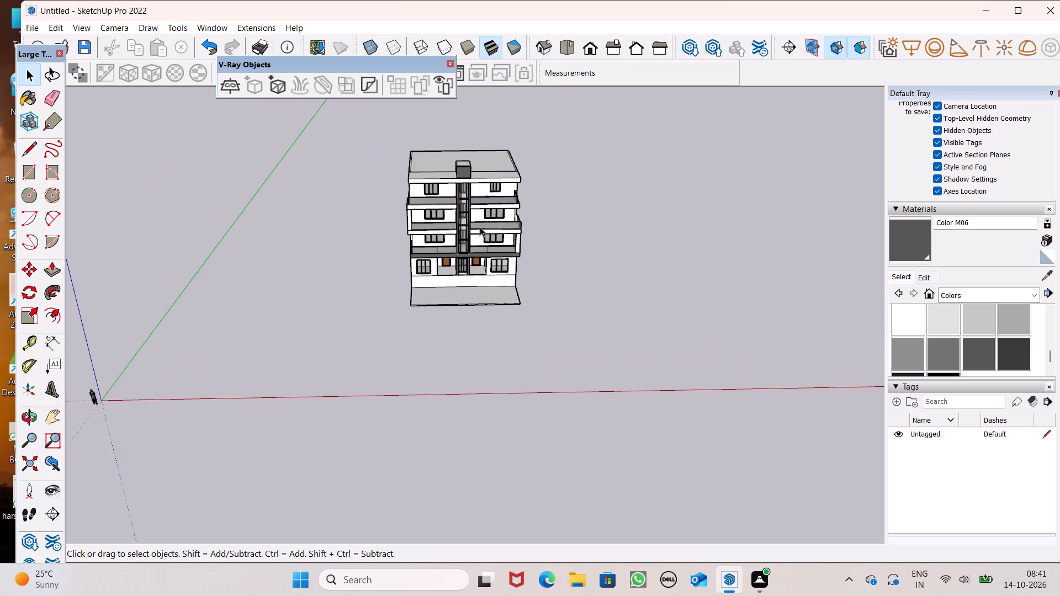
scroll(425, 135, "up", 7)
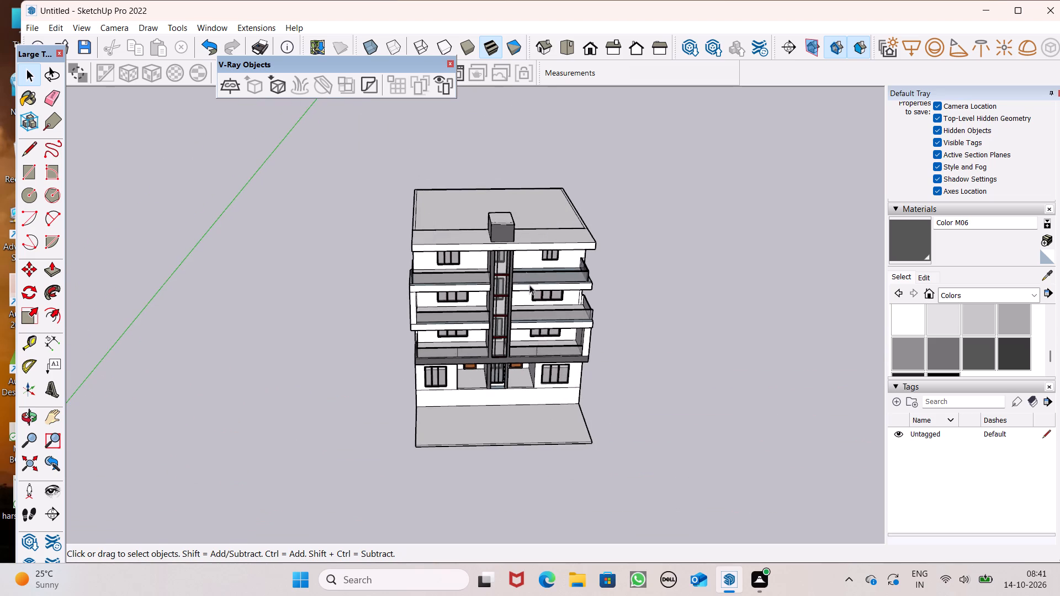
middle_click_drag(529, 285, 561, 160)
left_click(46, 93)
scroll(457, 280, "up", 5)
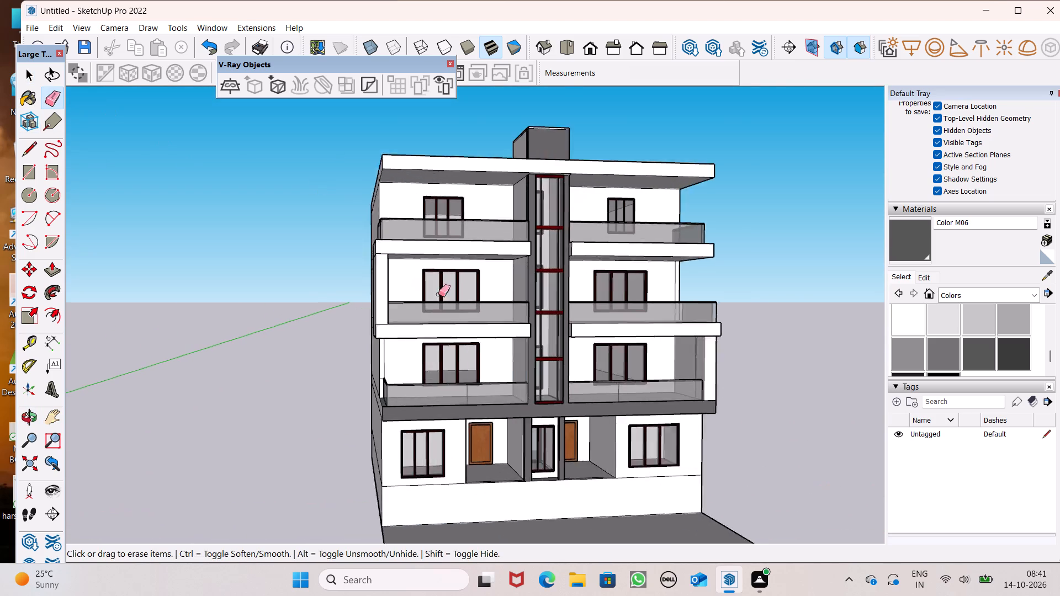
scroll(438, 294, "up", 2)
scroll(351, 318, "up", 6)
scroll(365, 266, "down", 5)
left_click_drag(394, 295, 394, 306)
scroll(386, 214, "up", 5)
left_click_drag(401, 190, 397, 195)
scroll(415, 283, "down", 3)
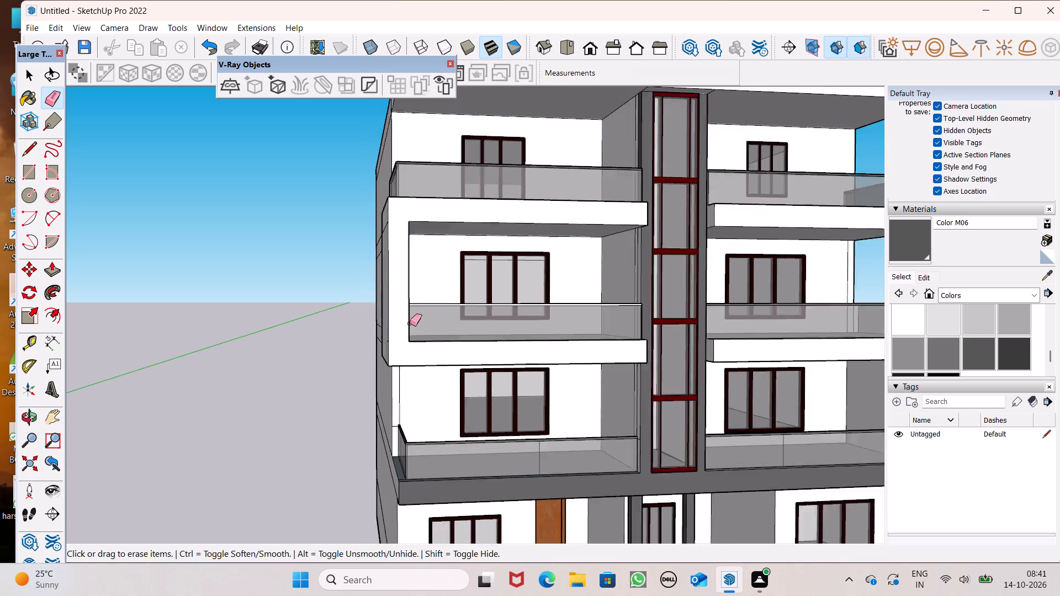
scroll(410, 323, "down", 3)
Erase the third-floor slab lines and the line below the roof slab on the building's right side wall.
middle_click_drag(486, 405, 473, 407)
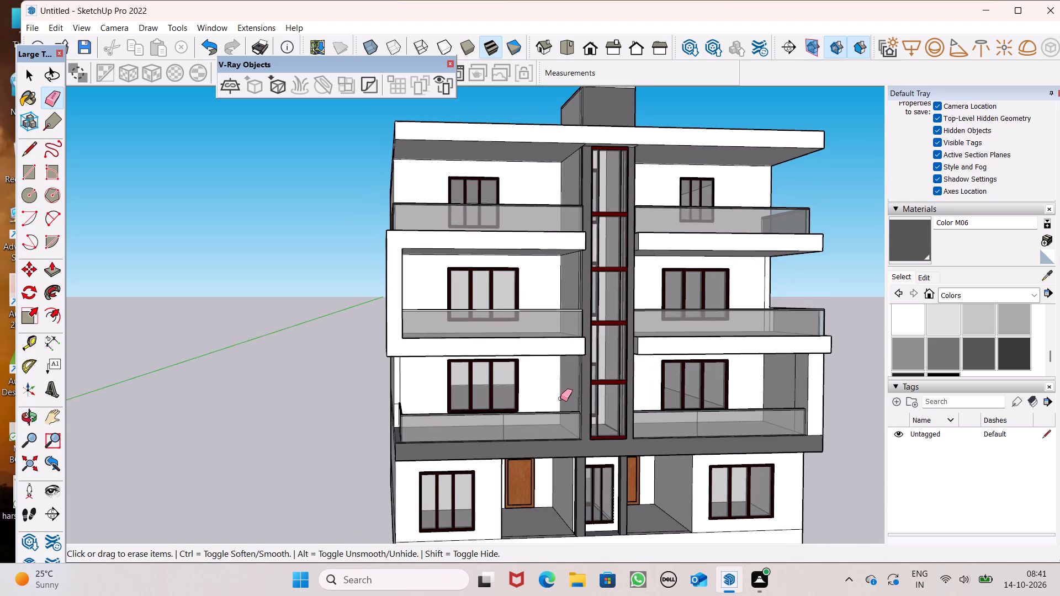
scroll(559, 398, "down", 1)
middle_click_drag(591, 413, 539, 438)
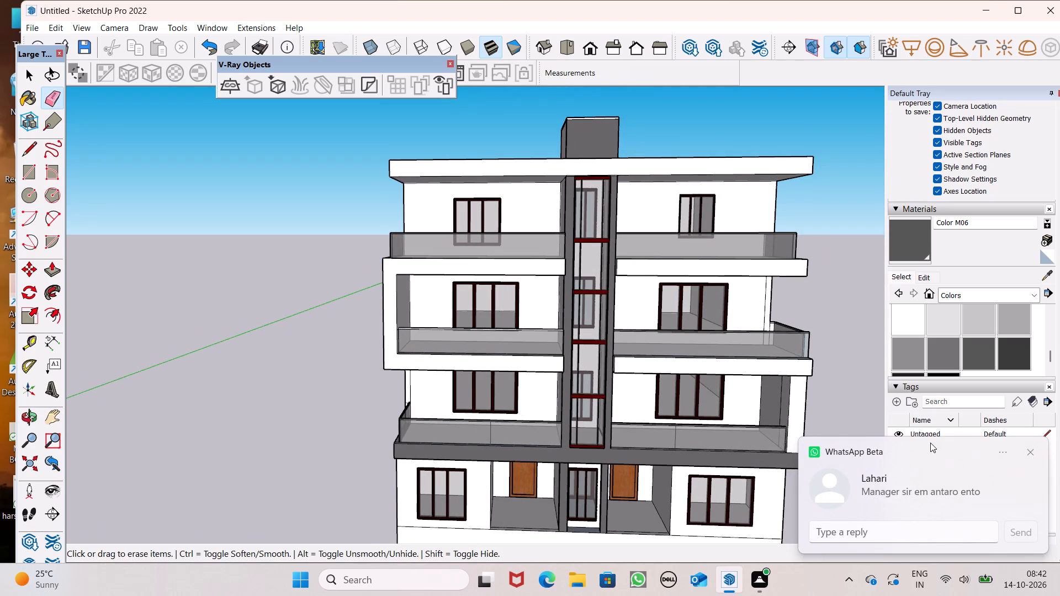
left_click(1037, 452)
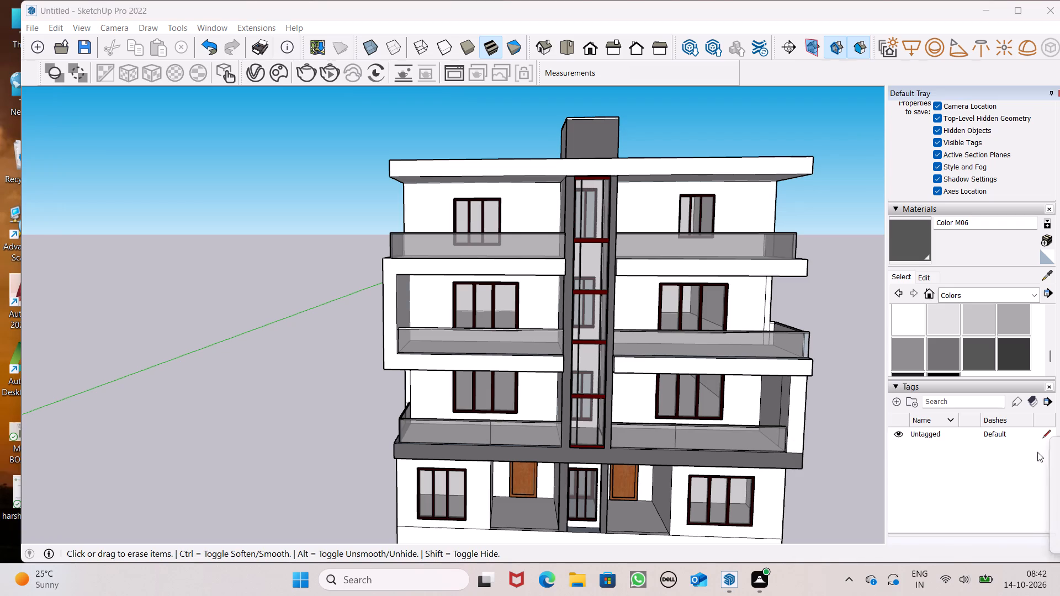
middle_click_drag(736, 328, 290, 339)
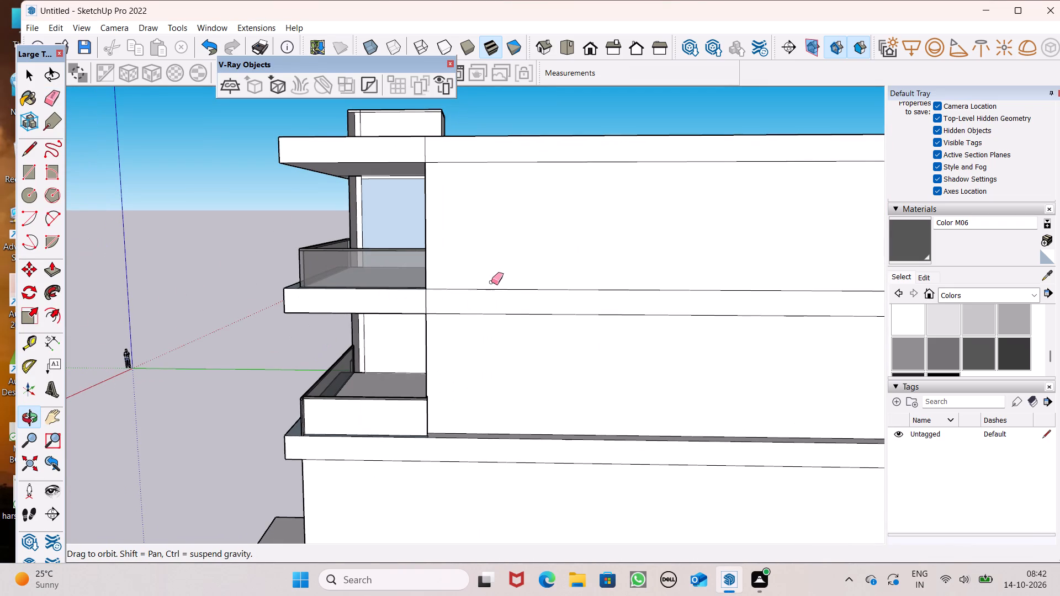
left_click_drag(492, 279, 491, 332)
scroll(522, 247, "down", 5)
left_click(554, 191)
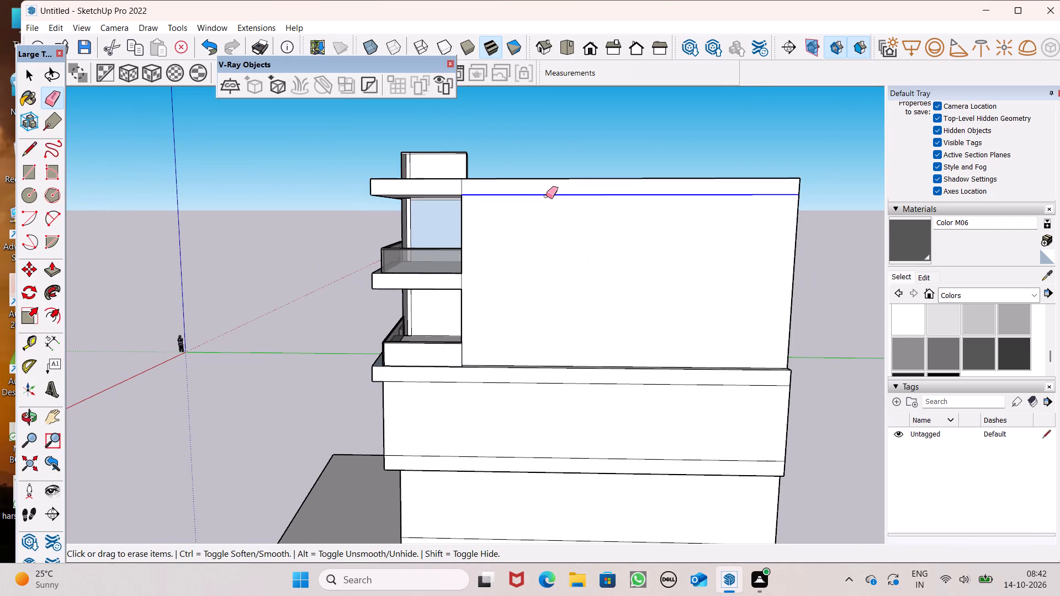
Erase the remaining slab lines on the lower storeys and the plinth line on the right side wall.
scroll(491, 214, "down", 4)
scroll(486, 397, "up", 6)
left_click_drag(487, 272, 487, 280)
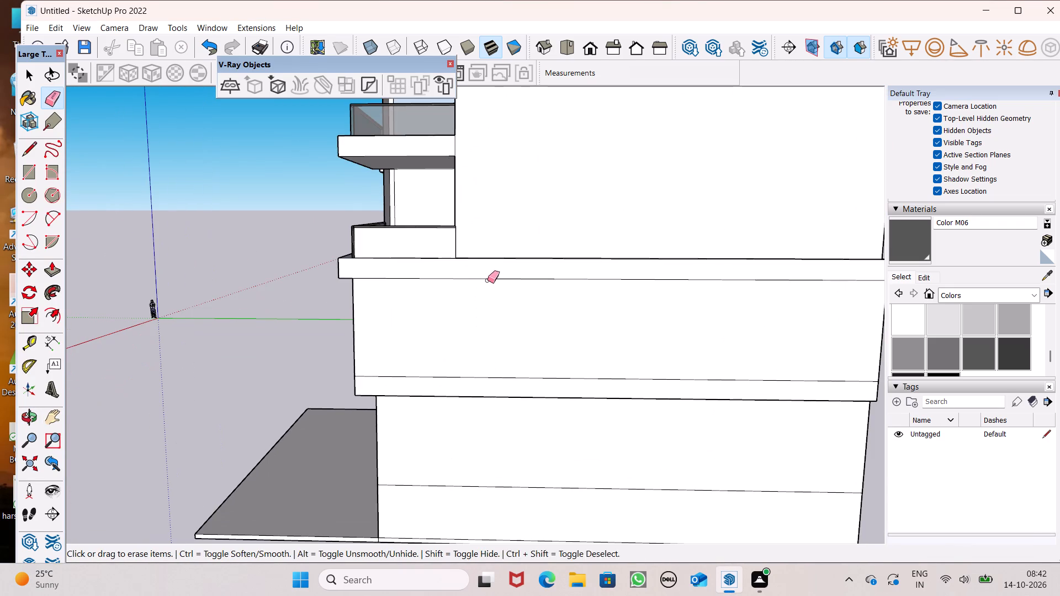
left_click_drag(487, 280, 487, 283)
scroll(494, 285, "down", 3)
scroll(506, 343, "up", 1)
left_click_drag(511, 350, 512, 358)
scroll(511, 329, "down", 4)
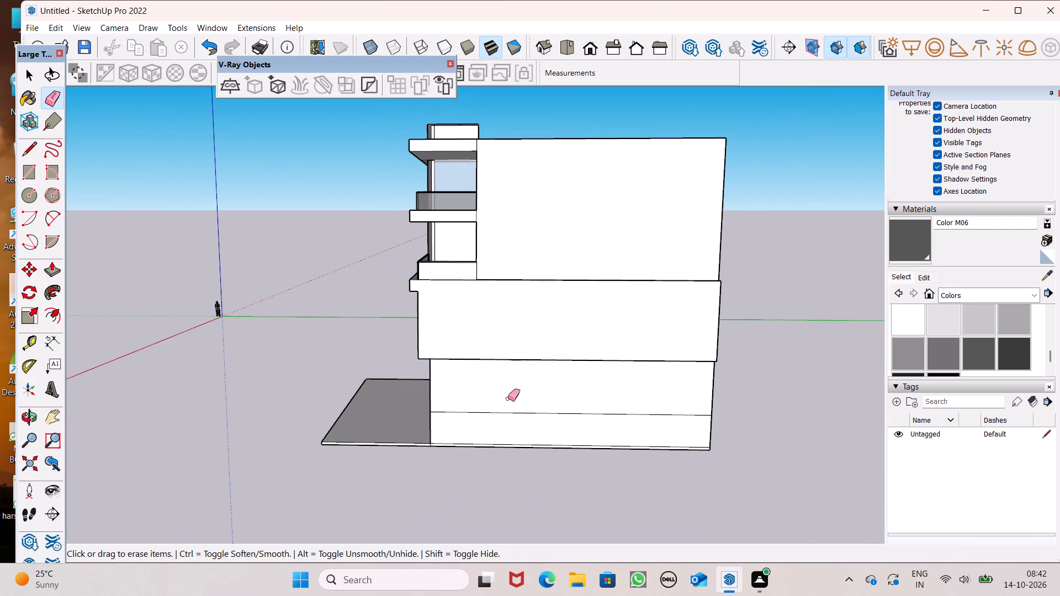
left_click_drag(516, 408, 517, 414)
Erase the intermediate floor slab lines and the plinth line across the building's rear wall.
middle_click_drag(581, 359, 192, 396)
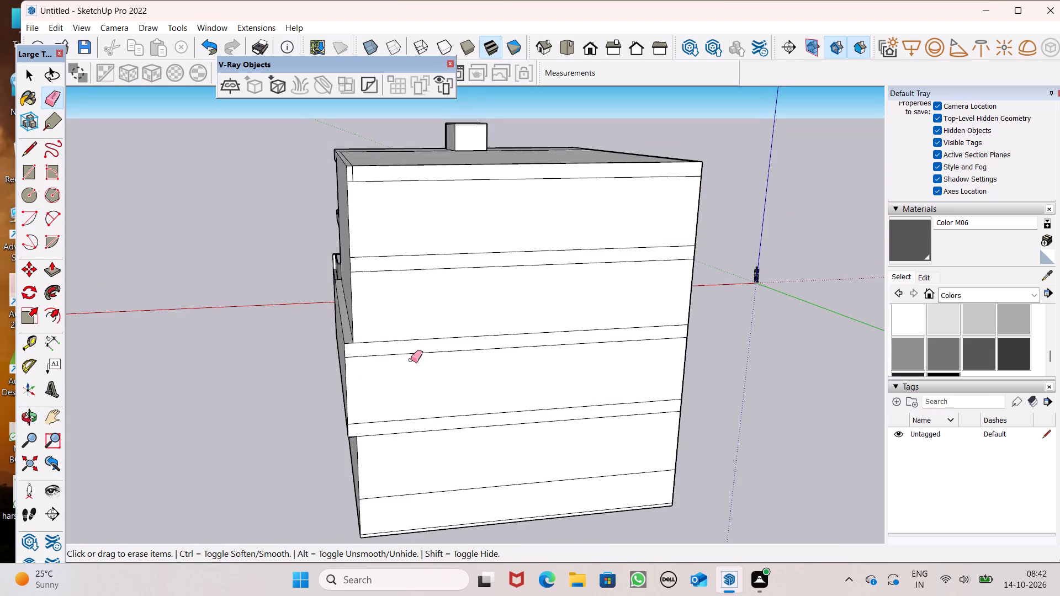
left_click_drag(412, 345, 410, 354)
left_click_drag(421, 375, 422, 418)
left_click_drag(463, 246, 459, 270)
scroll(431, 235, "down", 3)
scroll(483, 467, "up", 5)
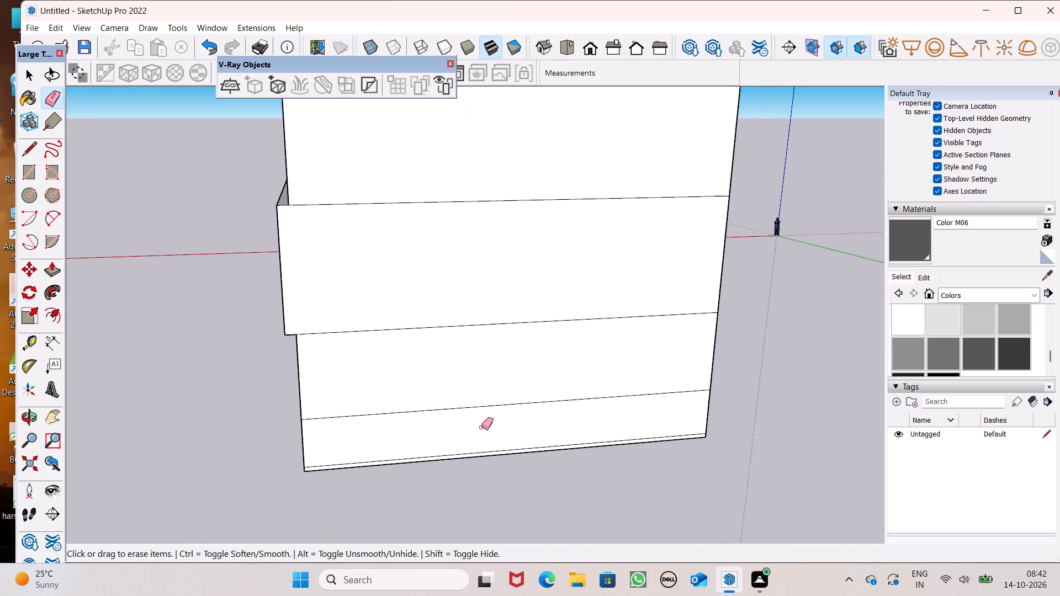
left_click_drag(493, 392, 487, 414)
scroll(506, 355, "down", 4)
Erase the floor slab lines and the plinth line on the building's left side wall.
middle_click_drag(528, 406, 131, 413)
scroll(527, 406, "up", 1)
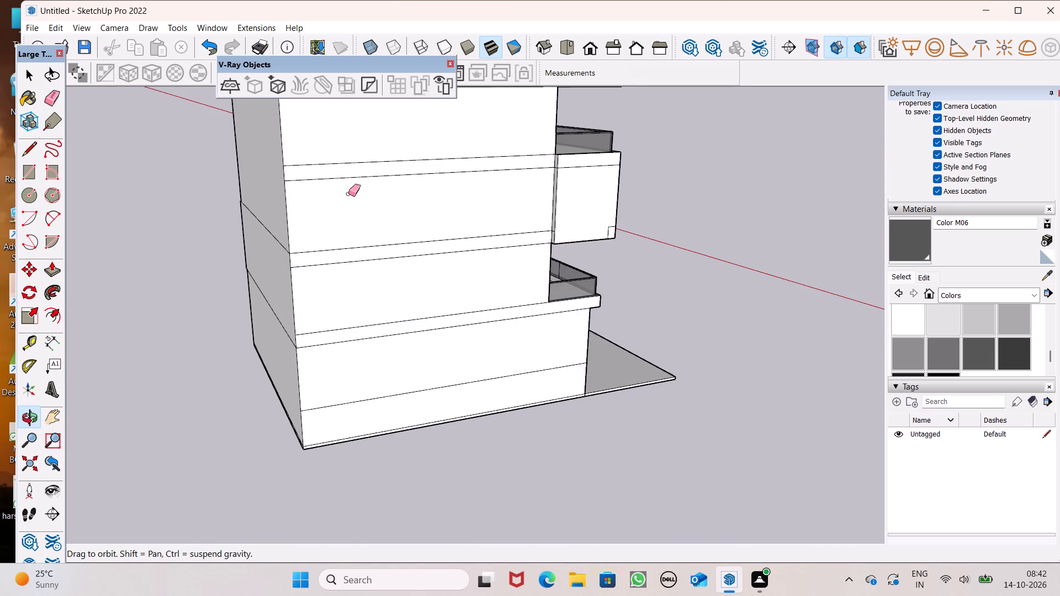
left_click_drag(386, 155, 393, 177)
left_click_drag(398, 238, 394, 250)
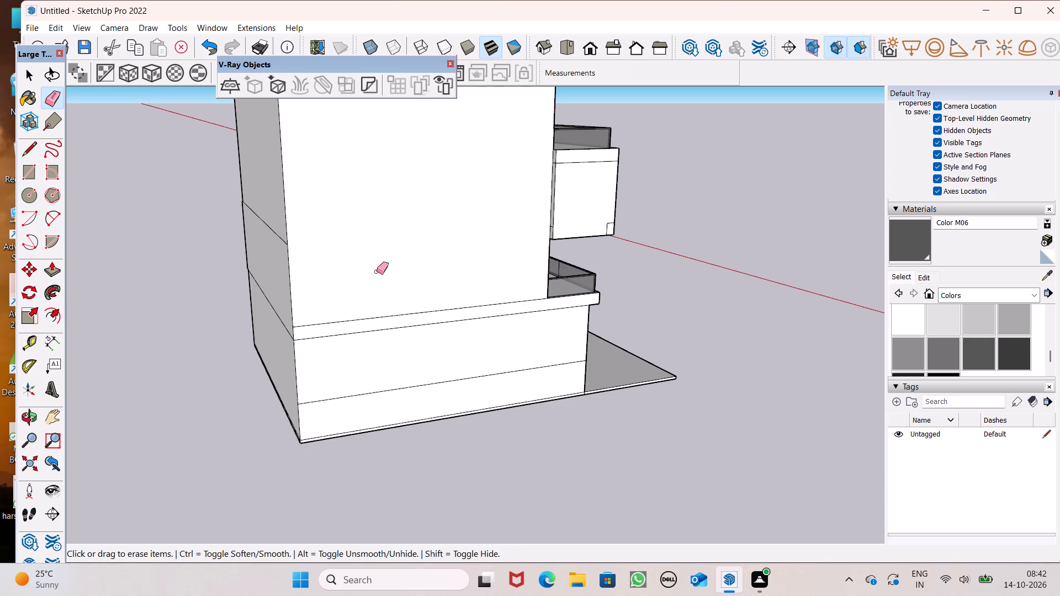
left_click_drag(388, 310, 390, 334)
left_click_drag(406, 373, 407, 386)
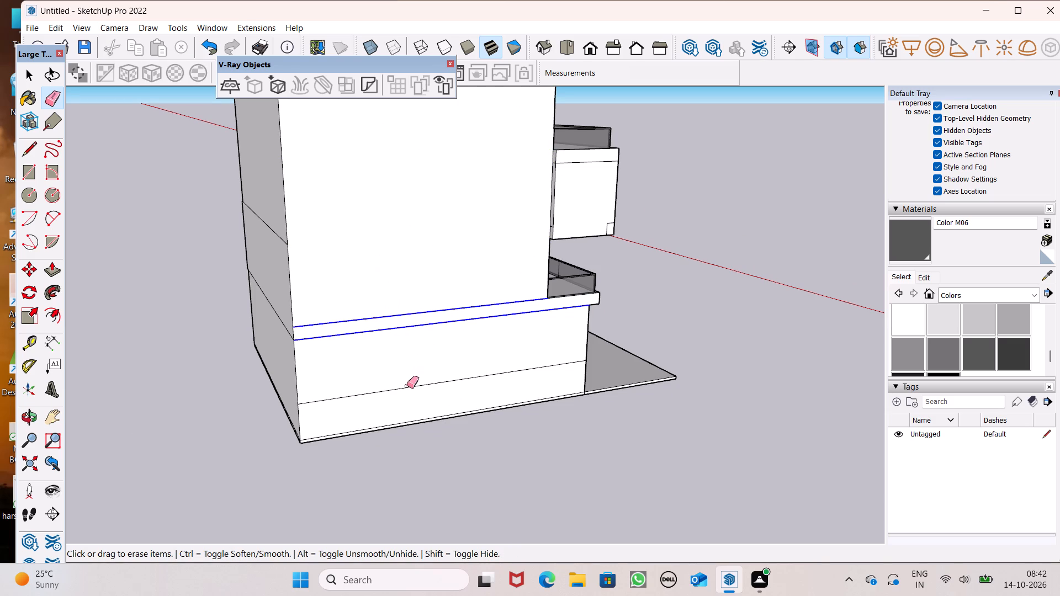
left_click_drag(407, 386, 404, 388)
Erase the two remaining floor lines across the rear wall where the side wall steps outward.
middle_click_drag(393, 378, 638, 411)
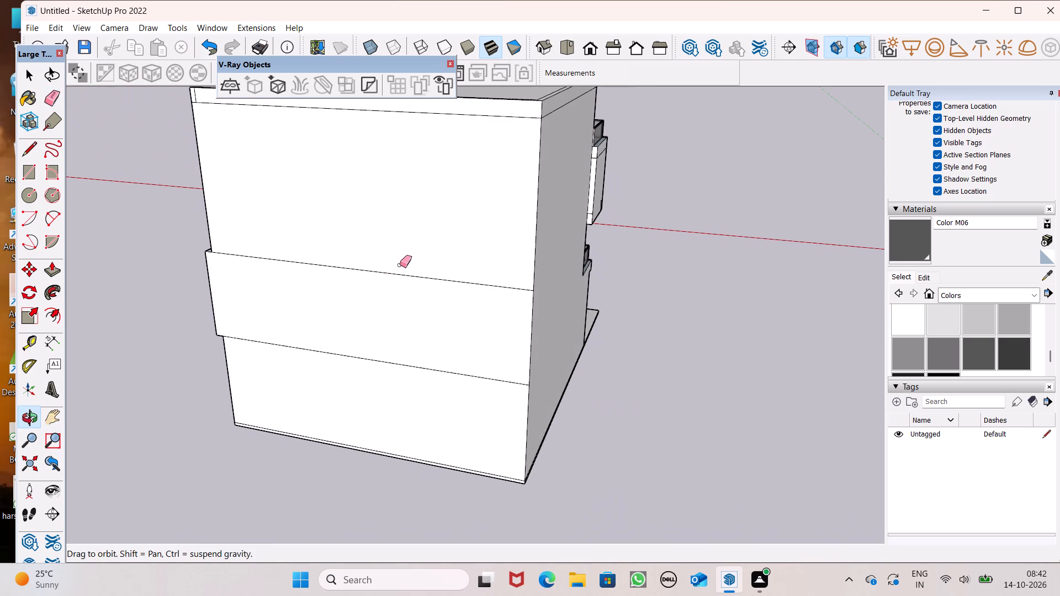
left_click_drag(400, 270, 400, 281)
left_click_drag(396, 309, 387, 360)
scroll(430, 317, "down", 3)
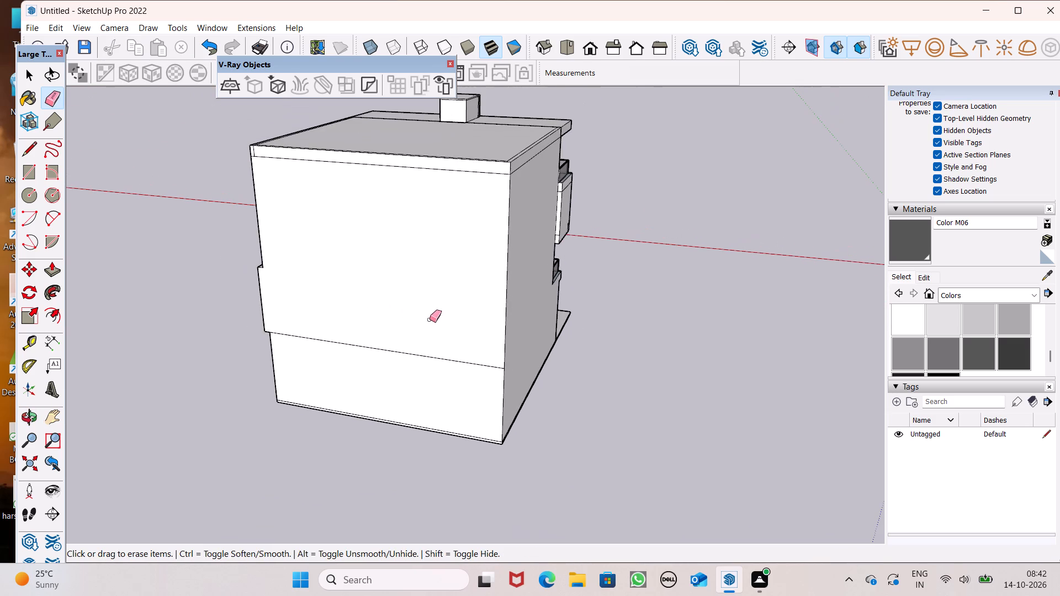
left_click_drag(434, 342, 429, 363)
scroll(449, 295, "down", 1)
Erase the line below the roof slab on the left side wall and the short leftover edges at its front corner.
middle_click_drag(491, 300, 216, 354)
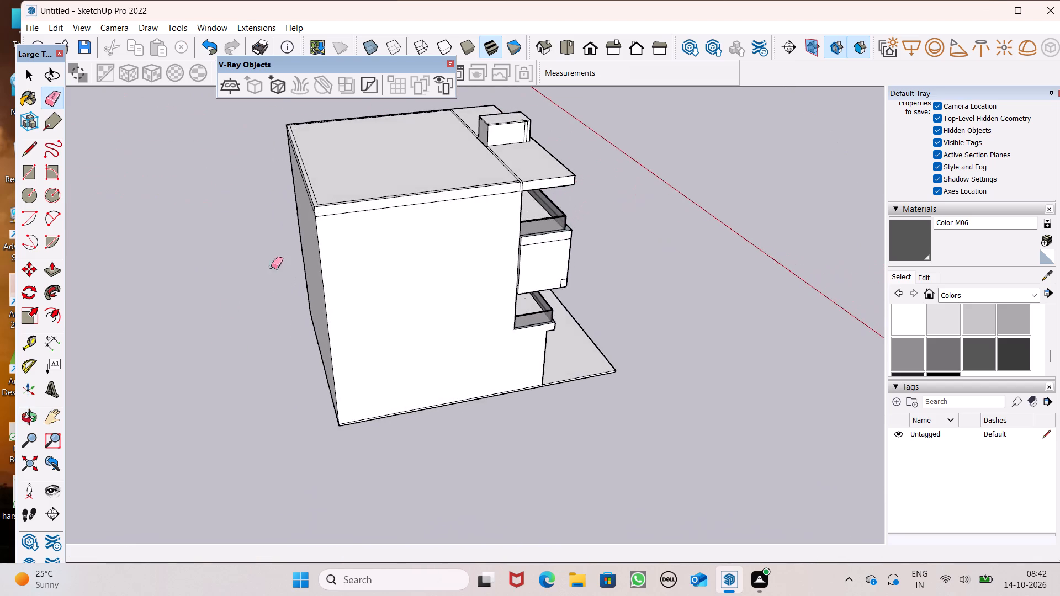
scroll(314, 191, "up", 5)
scroll(404, 221, "up", 6)
left_click_drag(409, 218, 410, 230)
scroll(398, 246, "down", 2)
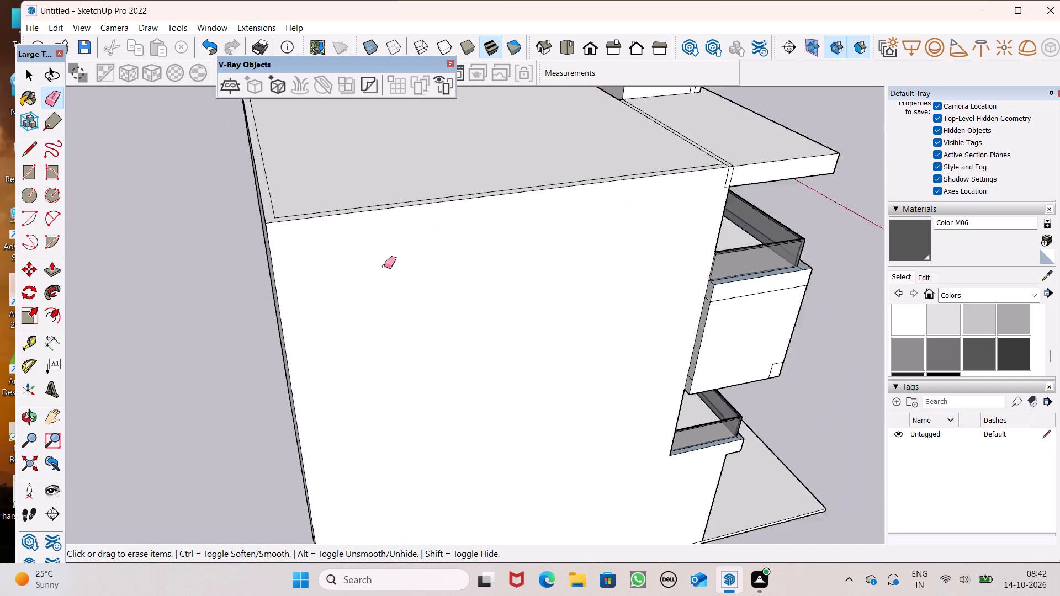
scroll(384, 266, "down", 4)
scroll(590, 226, "up", 6)
scroll(679, 190, "up", 5)
left_click_drag(650, 199, 639, 204)
left_click_drag(653, 193, 648, 211)
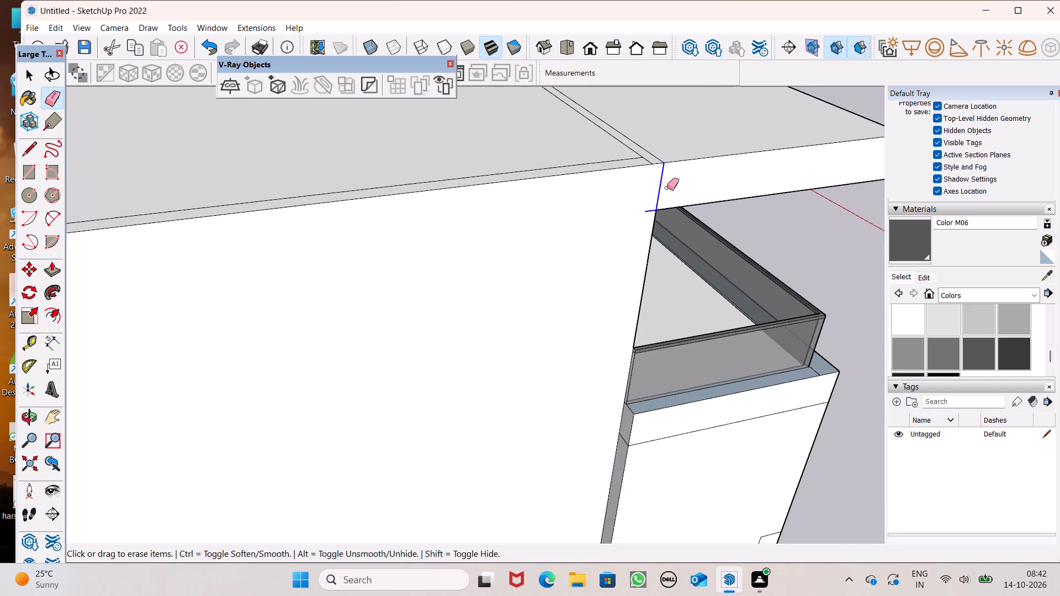
Erase the line below the roof slab across the rear wall.
scroll(666, 188, "down", 6)
middle_click_drag(292, 214, 608, 219)
left_click_drag(478, 355, 477, 364)
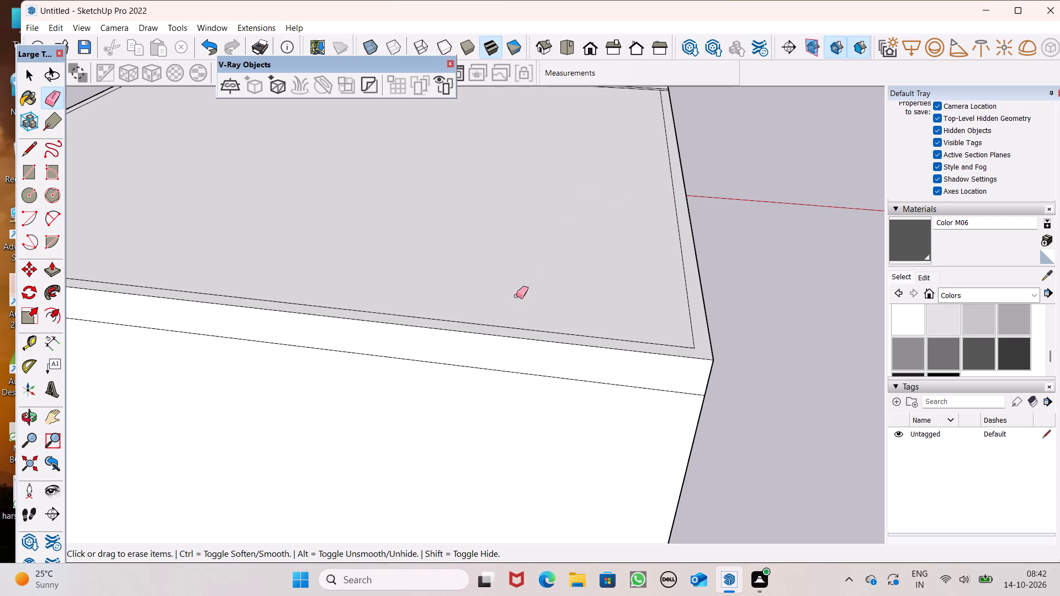
left_click_drag(491, 356, 490, 376)
scroll(570, 264, "down", 7)
Erase the short leftover edges just below the roof at the corner between the rear and right side walls.
middle_click_drag(263, 318, 622, 308)
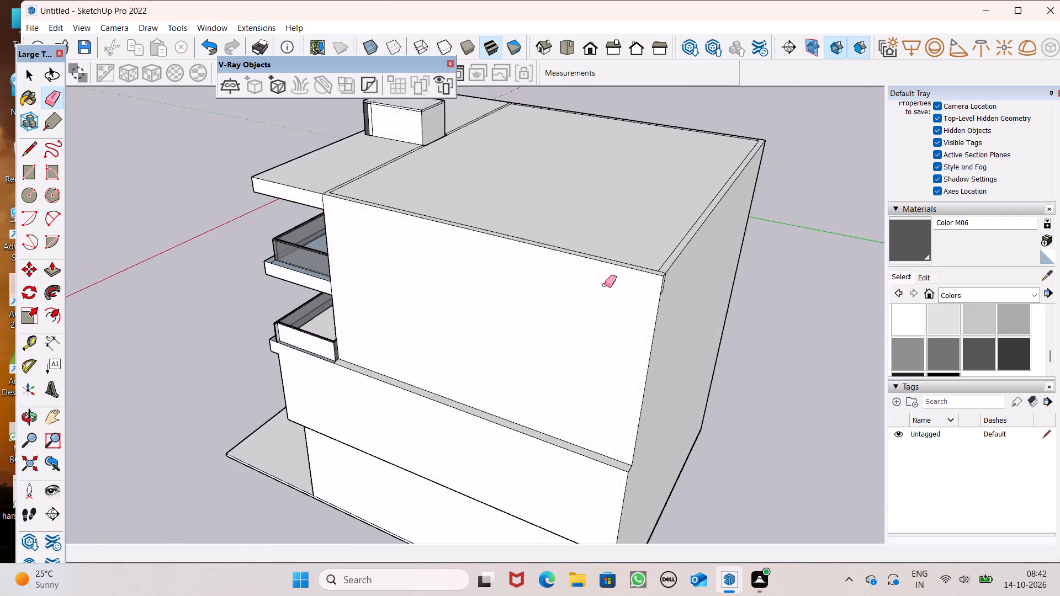
scroll(603, 284, "up", 1)
scroll(692, 290, "up", 8)
middle_click_drag(656, 292, 543, 311)
left_click_drag(470, 339, 460, 342)
left_click_drag(469, 336, 475, 328)
scroll(413, 370, "down", 6)
scroll(421, 322, "down", 12)
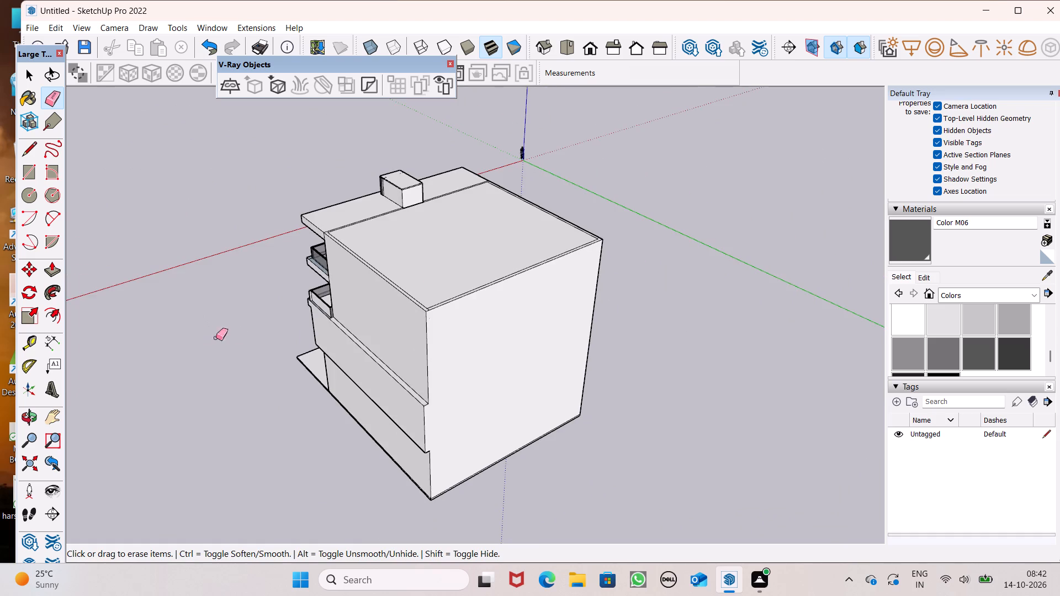
Paint the right side, its front strip and the rear face of the rooftop block with Color M06.
middle_click_drag(288, 338, 584, 329)
middle_click_drag(401, 324, 669, 291)
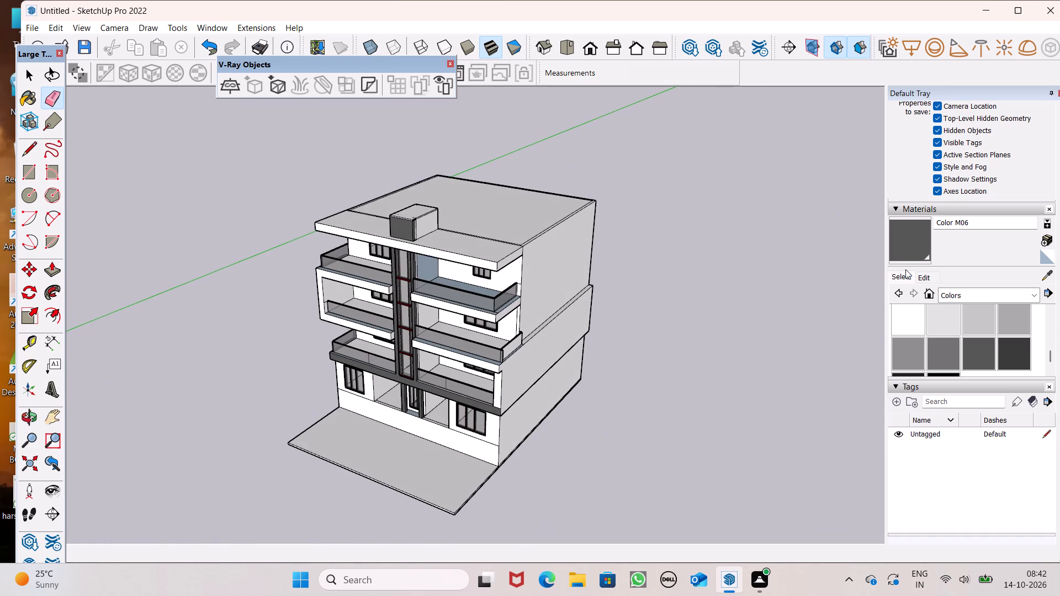
left_click(910, 250)
scroll(415, 244, "up", 14)
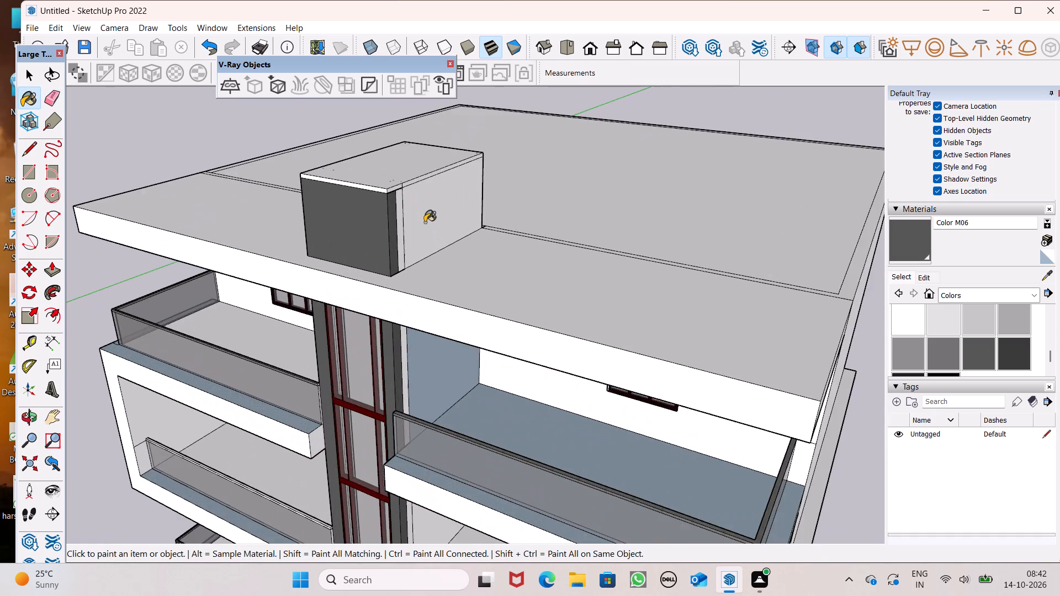
left_click(425, 217)
scroll(381, 216, "up", 6)
left_click(405, 217)
middle_click_drag(413, 226, 209, 279)
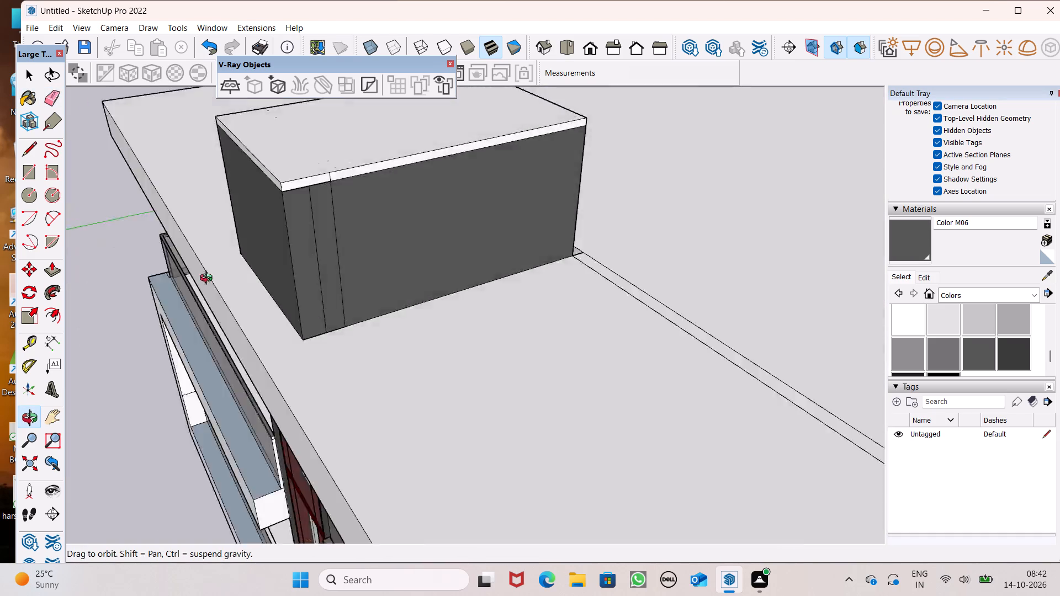
middle_click_drag(209, 279, 3, 248)
left_click(561, 212)
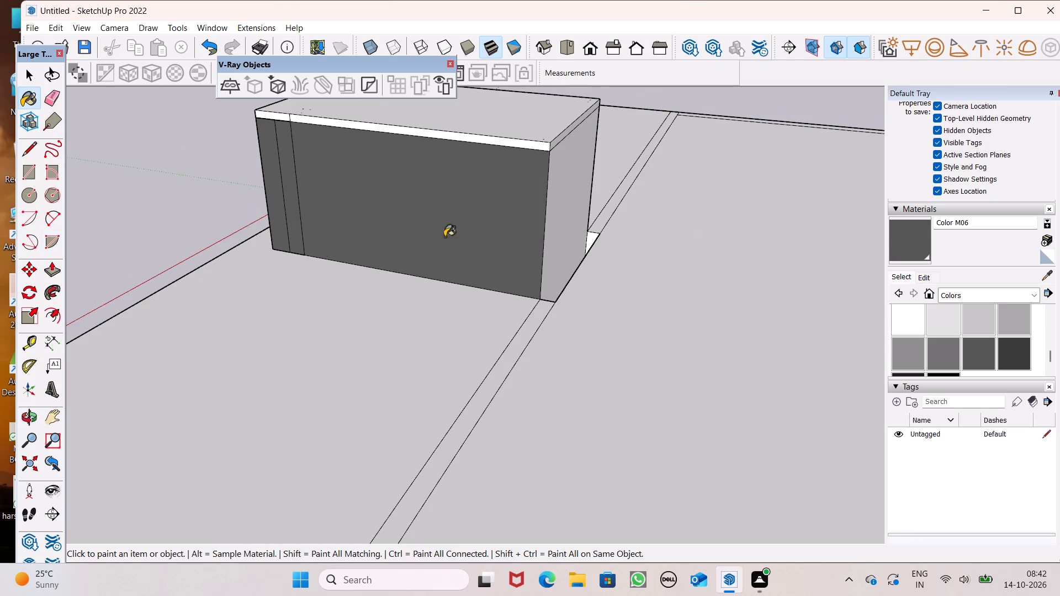
Paint the rooftop block's left side wall and its two narrow front strips with Color M06.
scroll(276, 260, "up", 1)
middle_click_drag(279, 279, 1059, 386)
left_click_drag(457, 219, 462, 220)
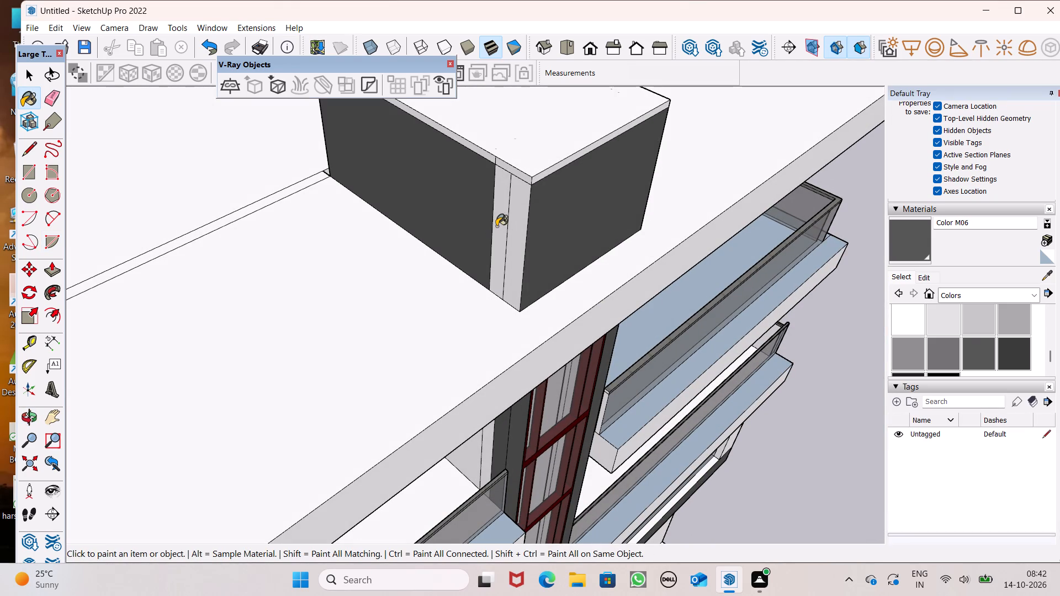
left_click(498, 226)
left_click(510, 226)
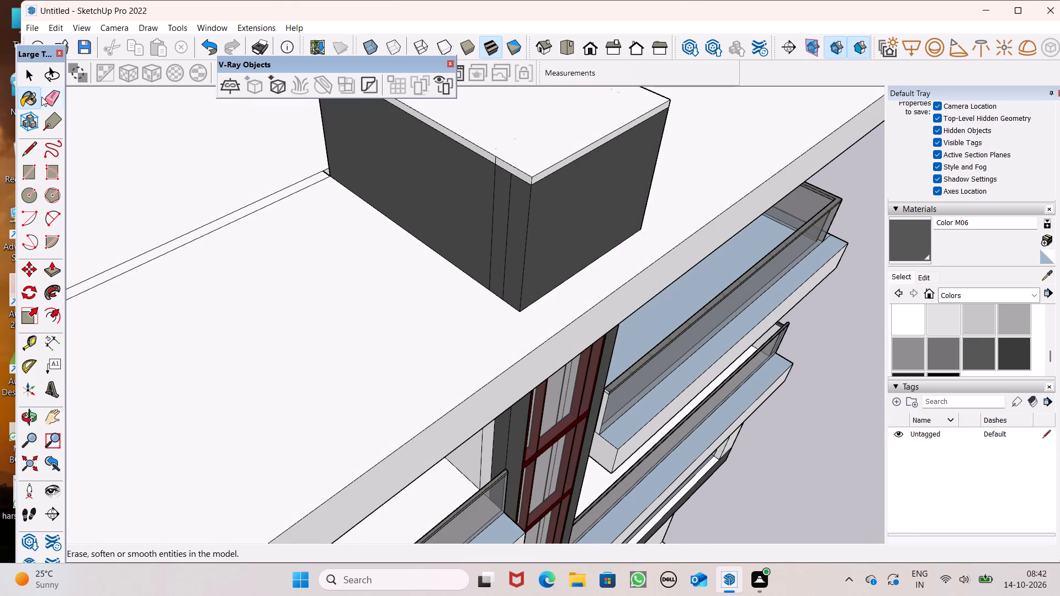
Erase the vertical seam lines on the rooftop block's left side wall and the short seam on the cap edge above.
left_click(54, 103)
left_click_drag(500, 220, 480, 214)
scroll(500, 263, "down", 5)
middle_click_drag(627, 278, 616, 275)
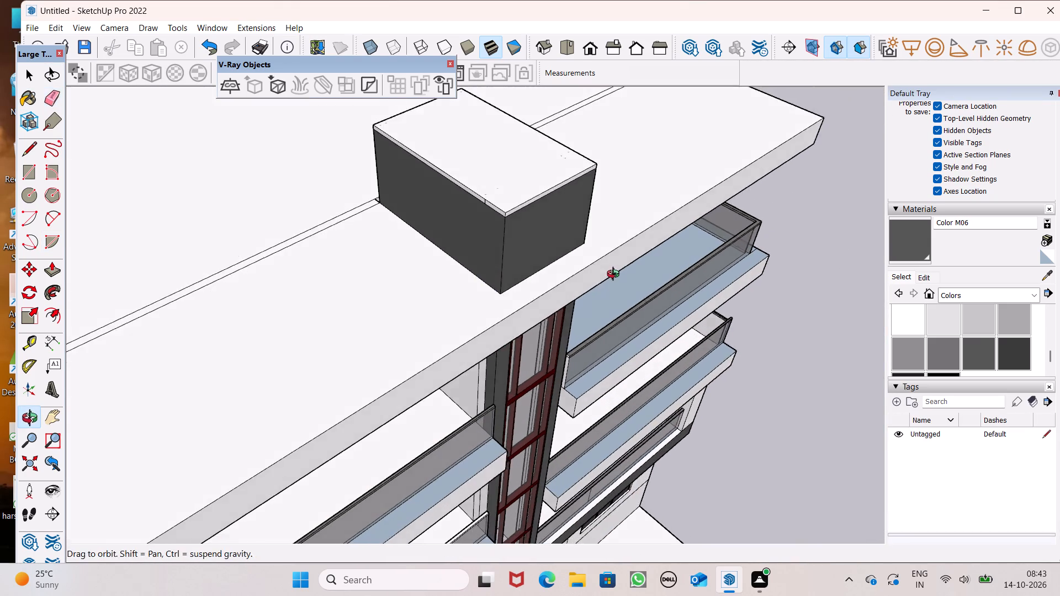
middle_click_drag(616, 275, 637, 224)
scroll(538, 106, "up", 4)
scroll(492, 94, "up", 6)
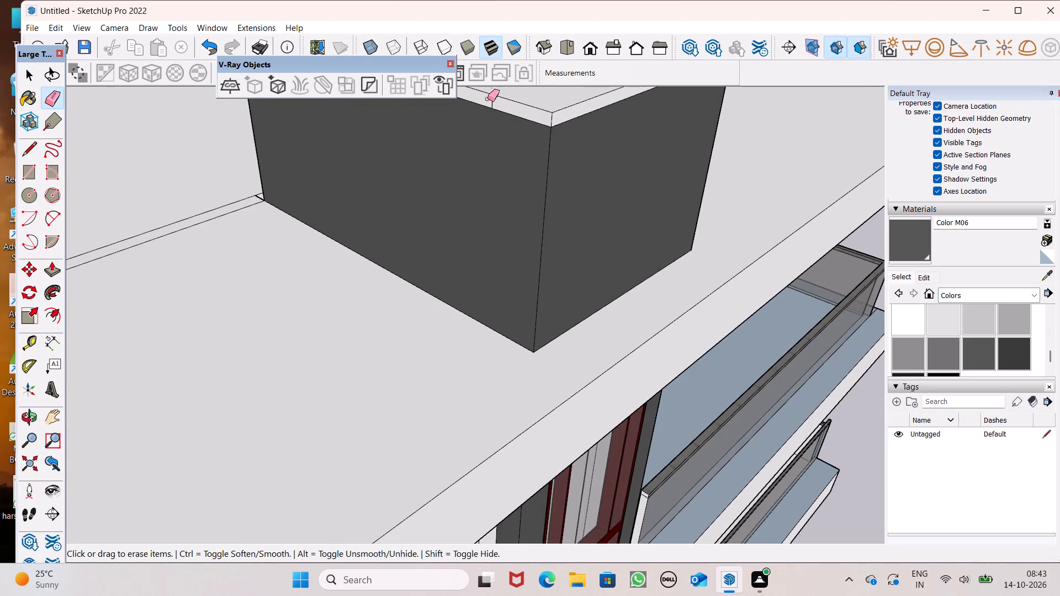
scroll(486, 90, "up", 8)
left_click_drag(485, 116, 510, 124)
scroll(494, 242, "down", 7)
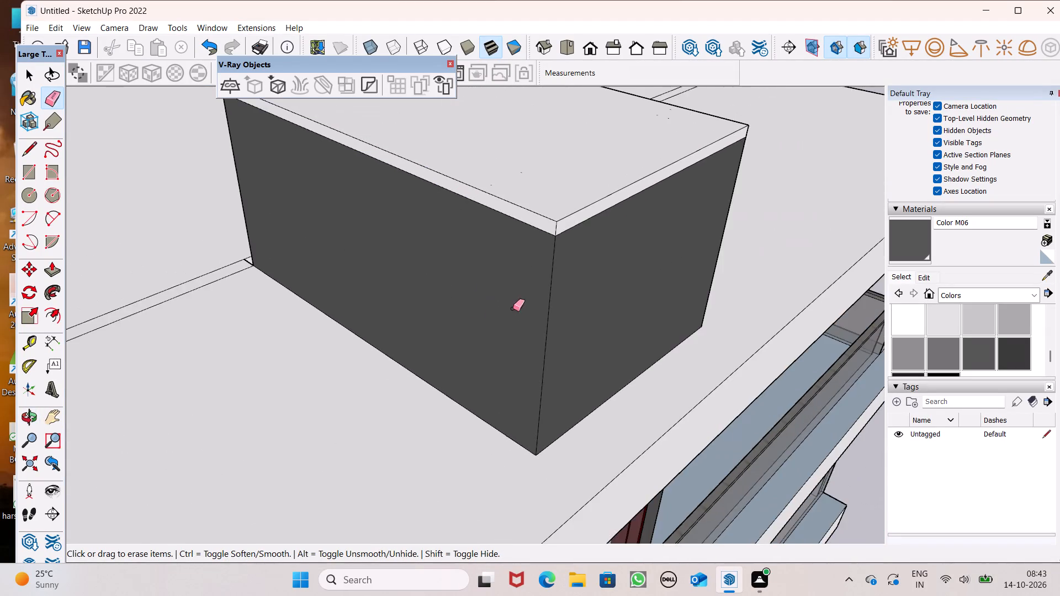
Erase the short seam on the cap edge and the front-most vertical seam on the rooftop block's right side.
middle_click_drag(494, 332, 0, 295)
scroll(554, 163, "up", 5)
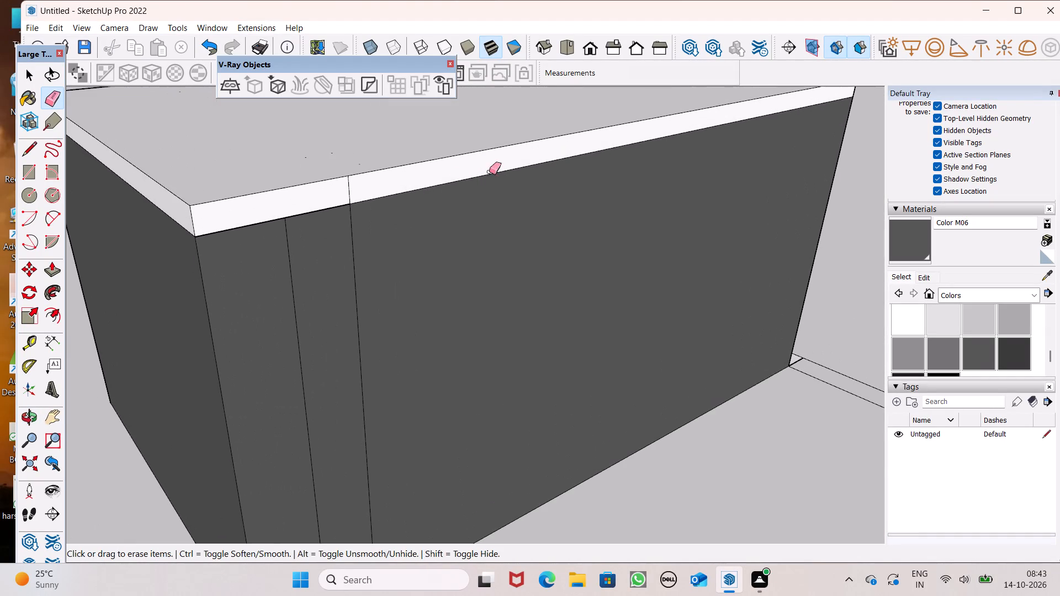
left_click_drag(359, 194, 341, 194)
left_click_drag(389, 247, 275, 276)
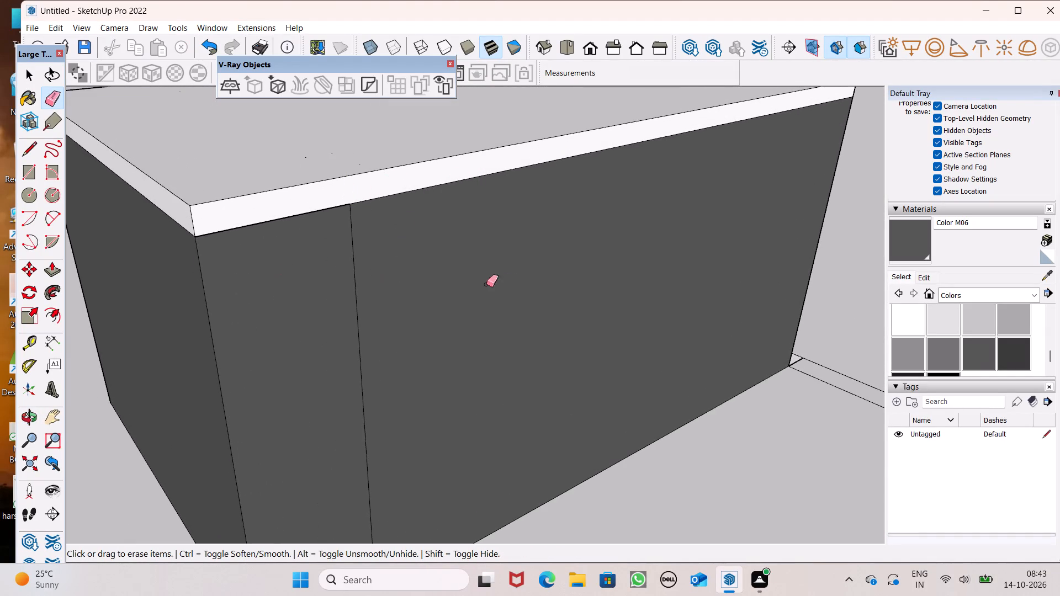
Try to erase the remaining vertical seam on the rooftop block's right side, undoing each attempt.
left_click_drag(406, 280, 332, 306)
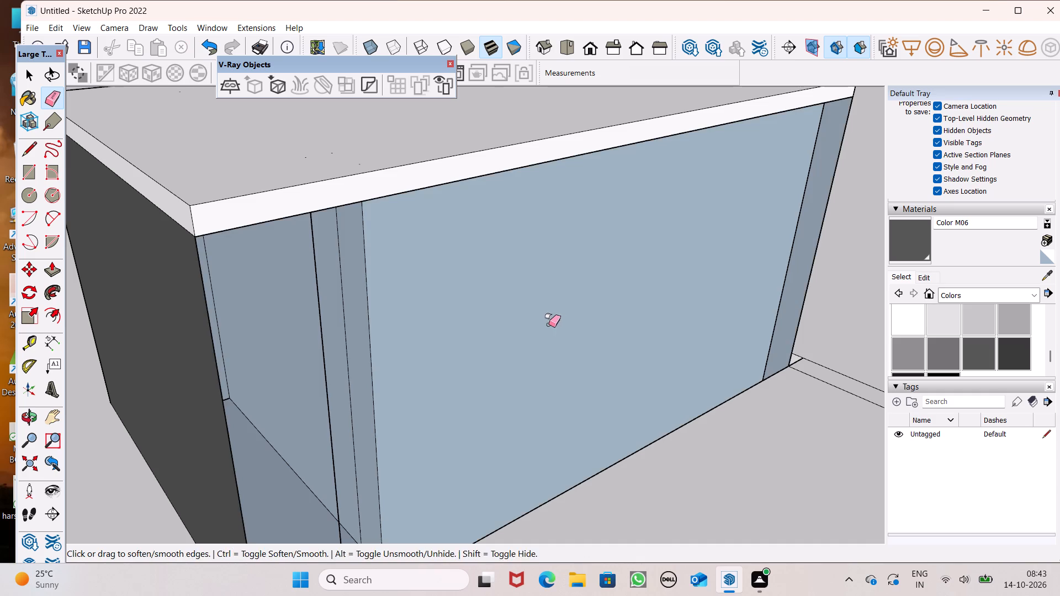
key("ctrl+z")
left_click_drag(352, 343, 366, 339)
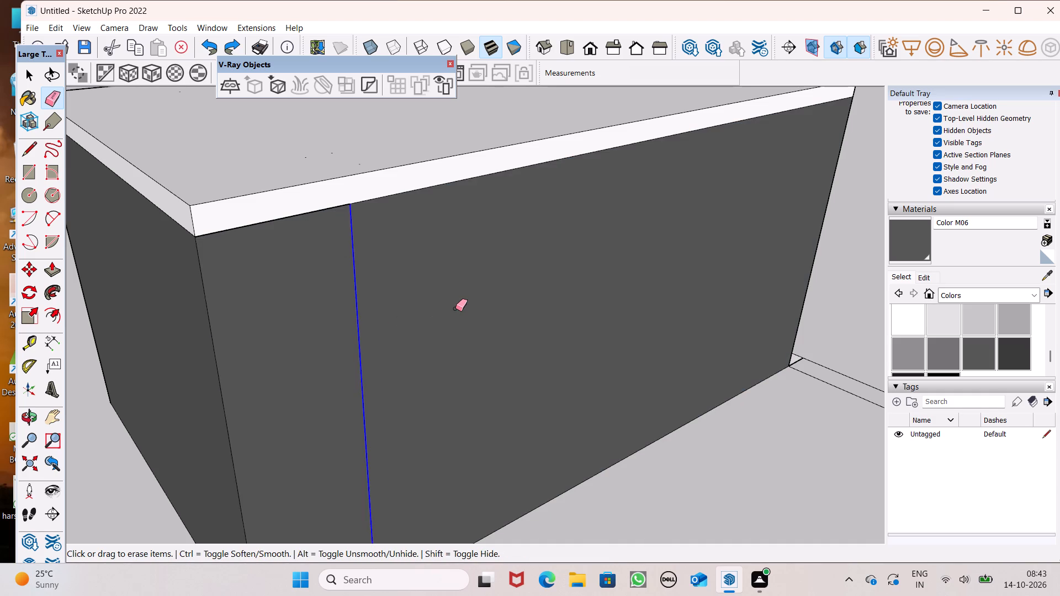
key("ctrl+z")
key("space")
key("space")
Examine the painted rooftop block and the building's whole front facade.
scroll(503, 242, "down", 12)
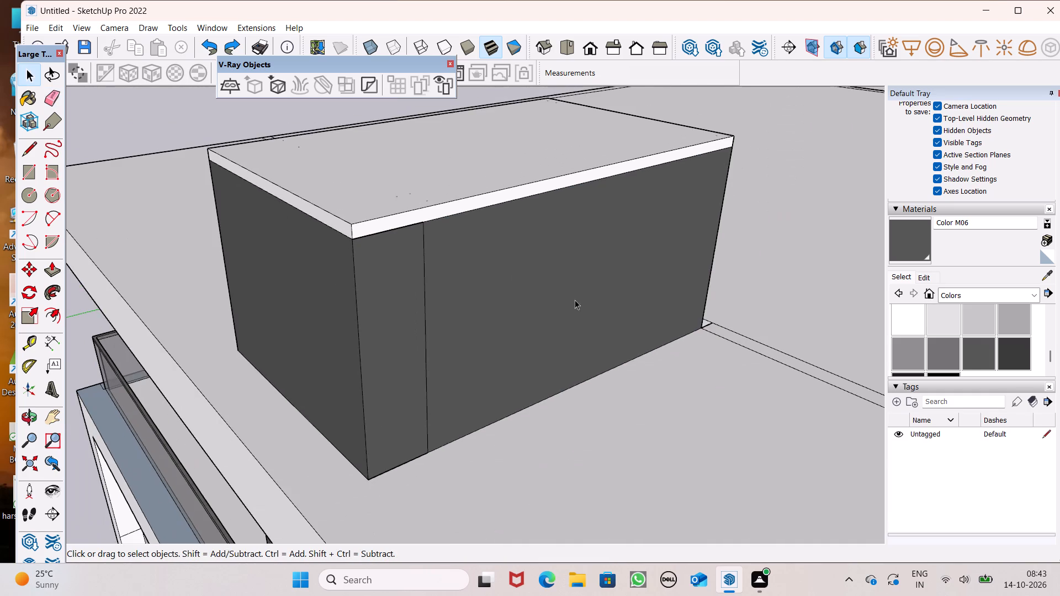
middle_click_drag(733, 368, 1039, 311)
scroll(474, 229, "down", 5)
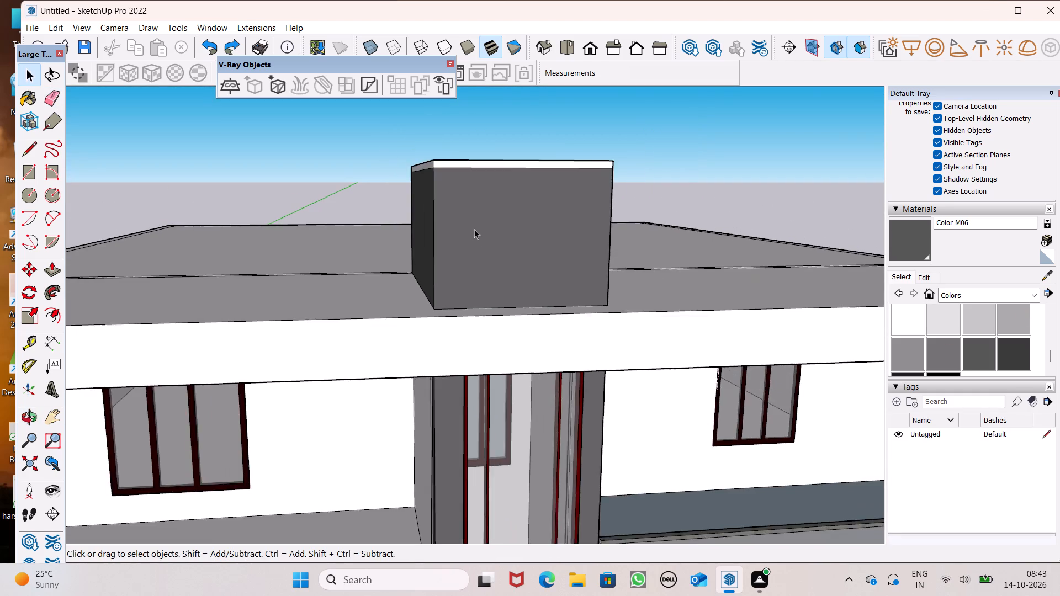
scroll(481, 217, "down", 11)
scroll(560, 213, "down", 6)
scroll(588, 262, "up", 1, "ctrl")
scroll(588, 265, "right", 3)
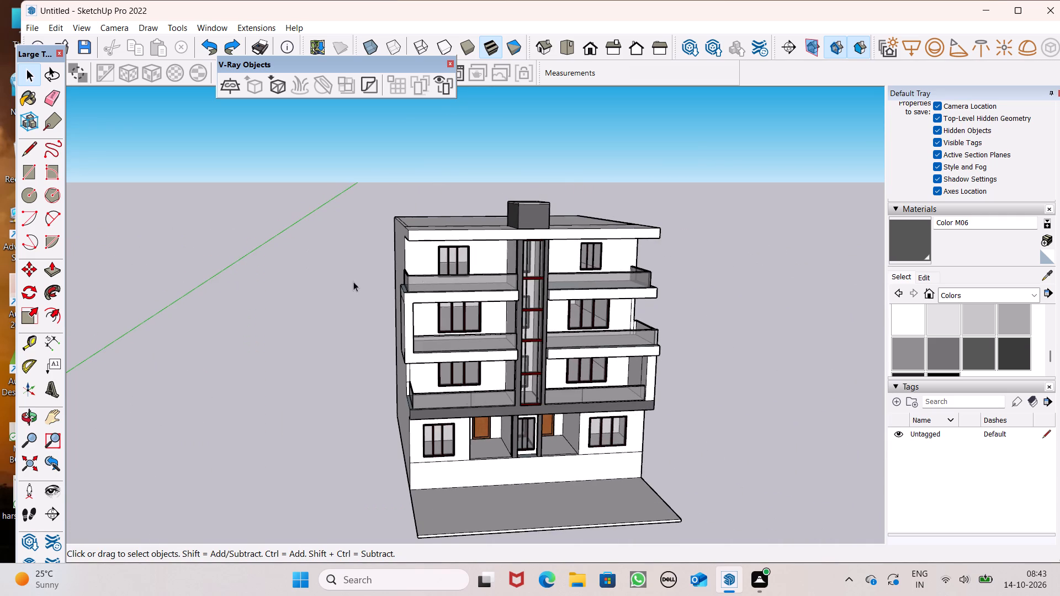
Draw a 4' by 1' rectangle on the ground in front of the building, beyond the paved slab's right corner.
left_click(35, 167)
scroll(226, 187, "down", 2)
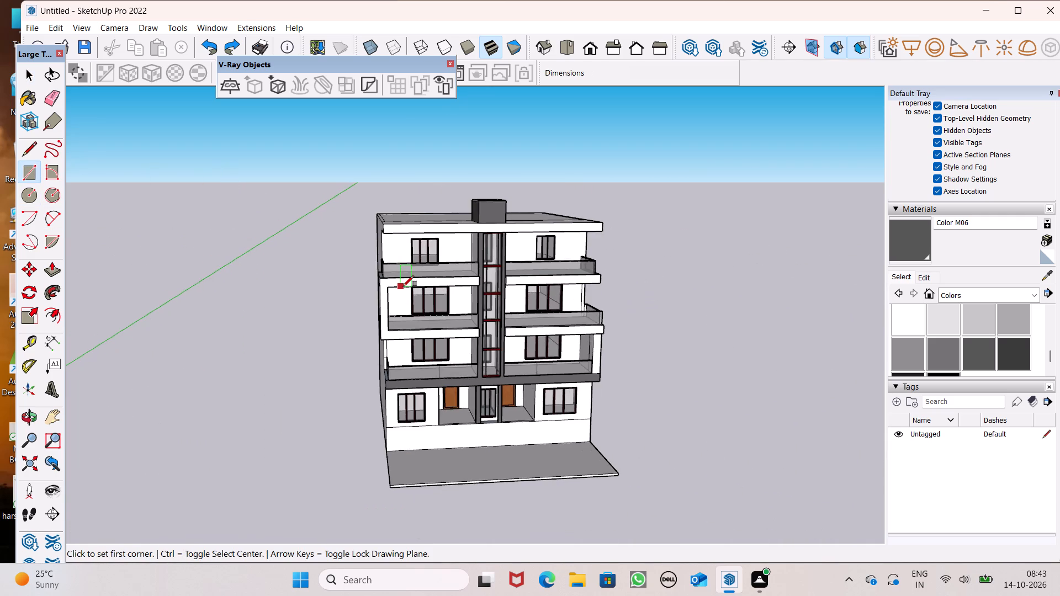
middle_click_drag(403, 286, 354, 320)
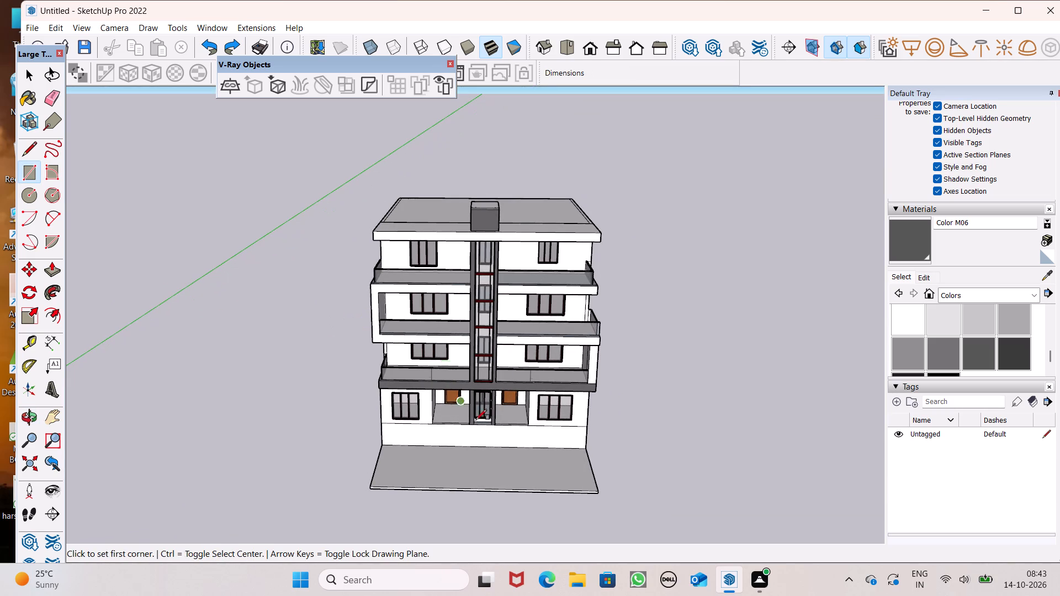
scroll(534, 485, "up", 2)
scroll(487, 396, "down", 3)
scroll(527, 542, "up", 1)
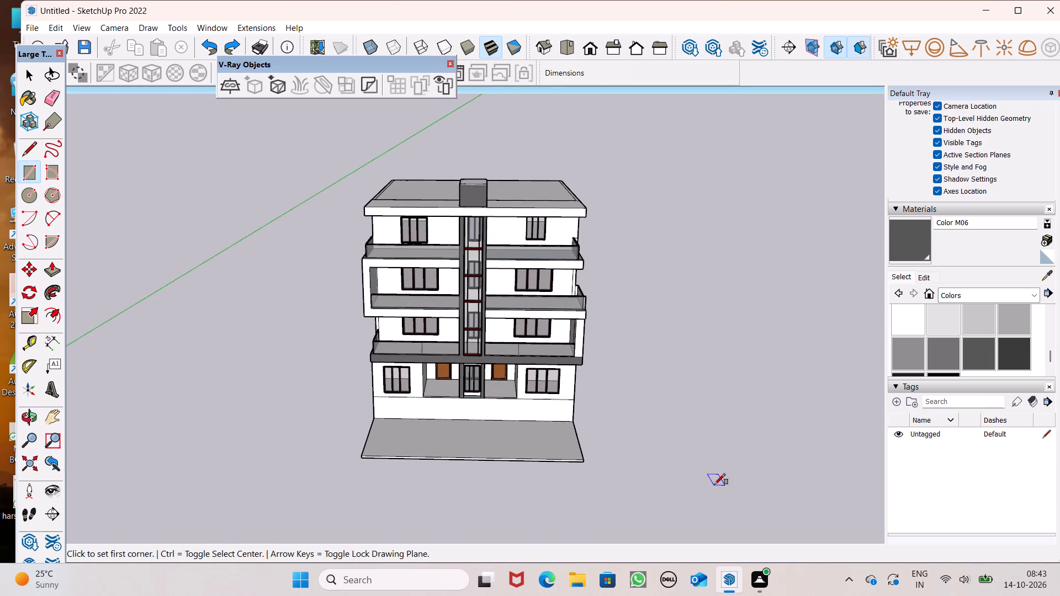
scroll(660, 479, "up", 3)
scroll(528, 450, "down", 6)
scroll(771, 526, "up", 5)
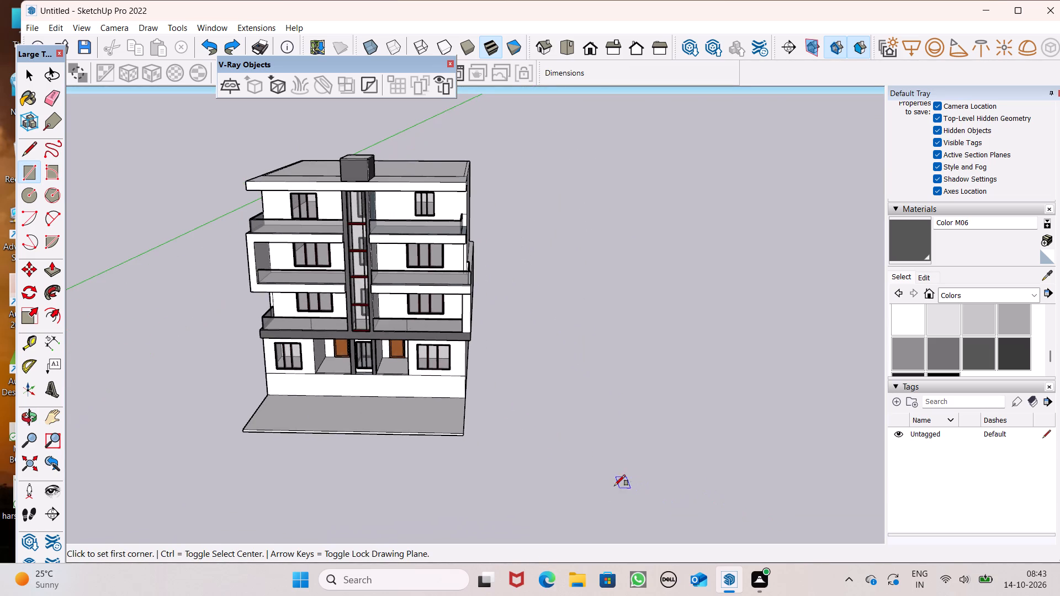
left_click(590, 475)
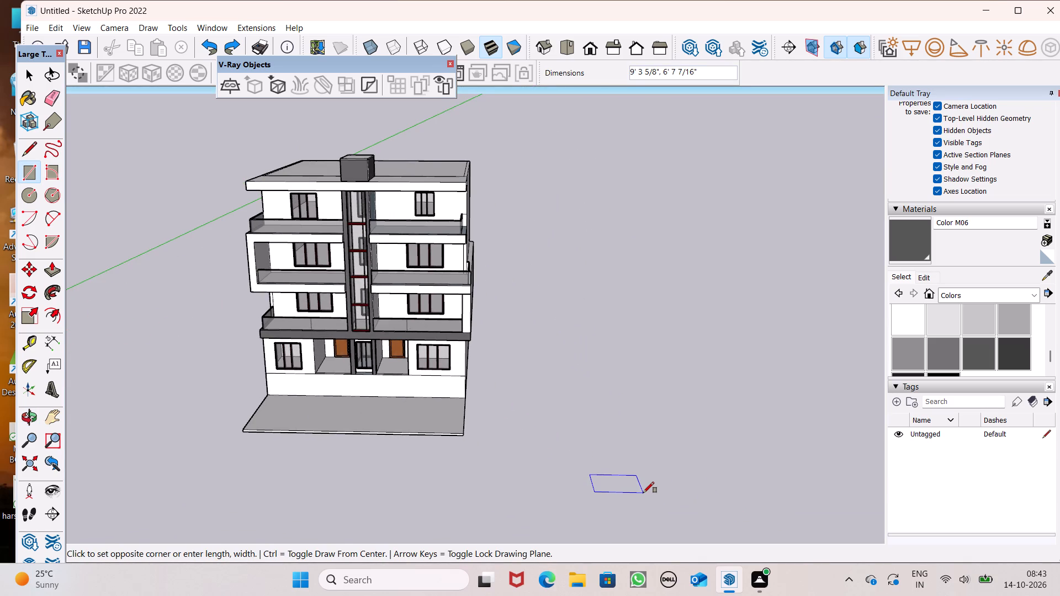
type("4',")
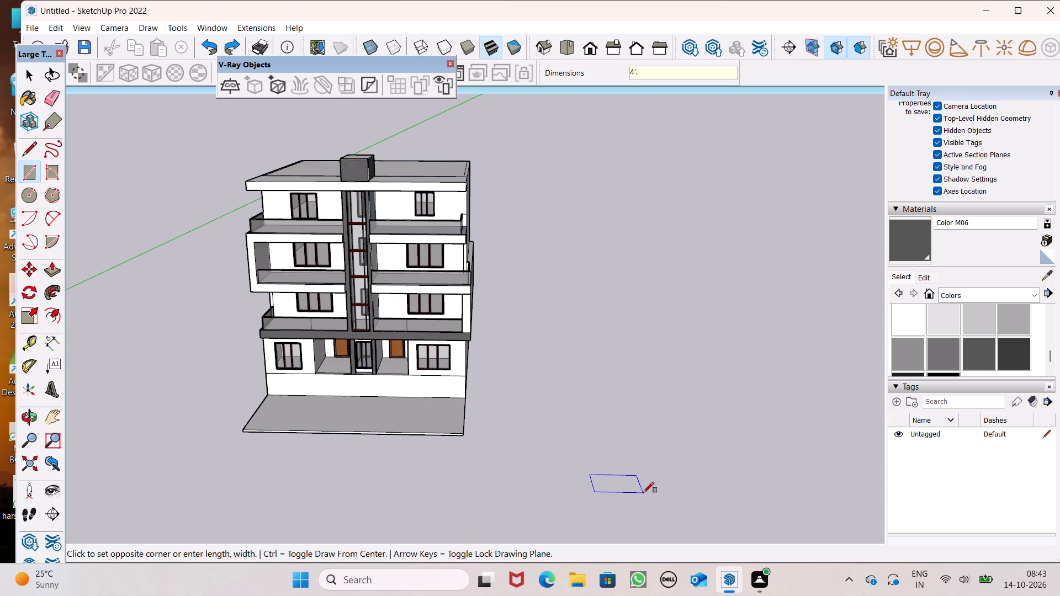
type("1'")
key("Return")
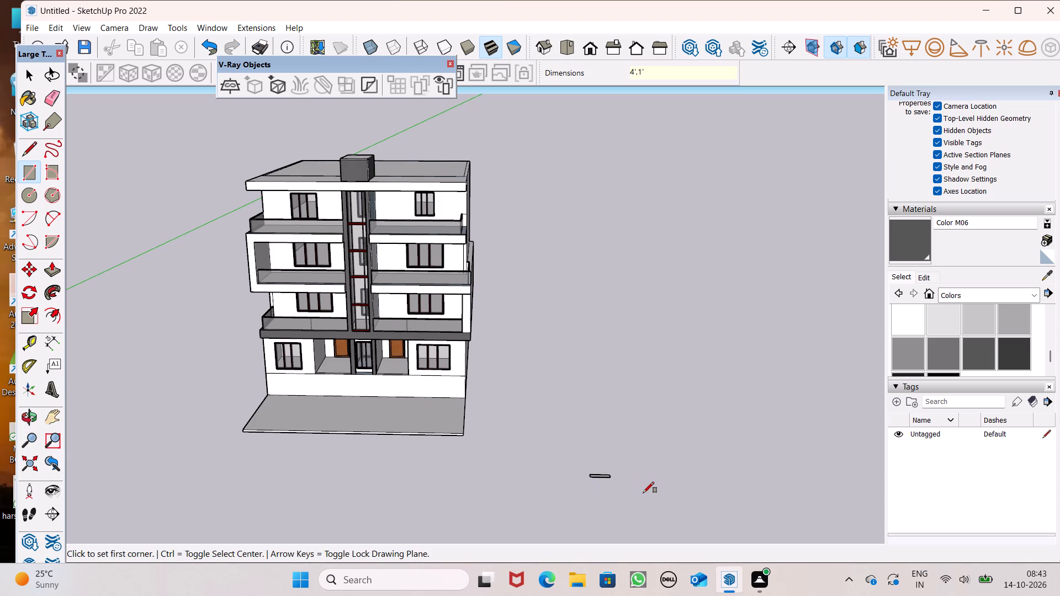
key("space")
Extrude the ground rectangle upward 8 inches with Push/Pull.
scroll(644, 495, "up", 6)
scroll(540, 450, "up", 9)
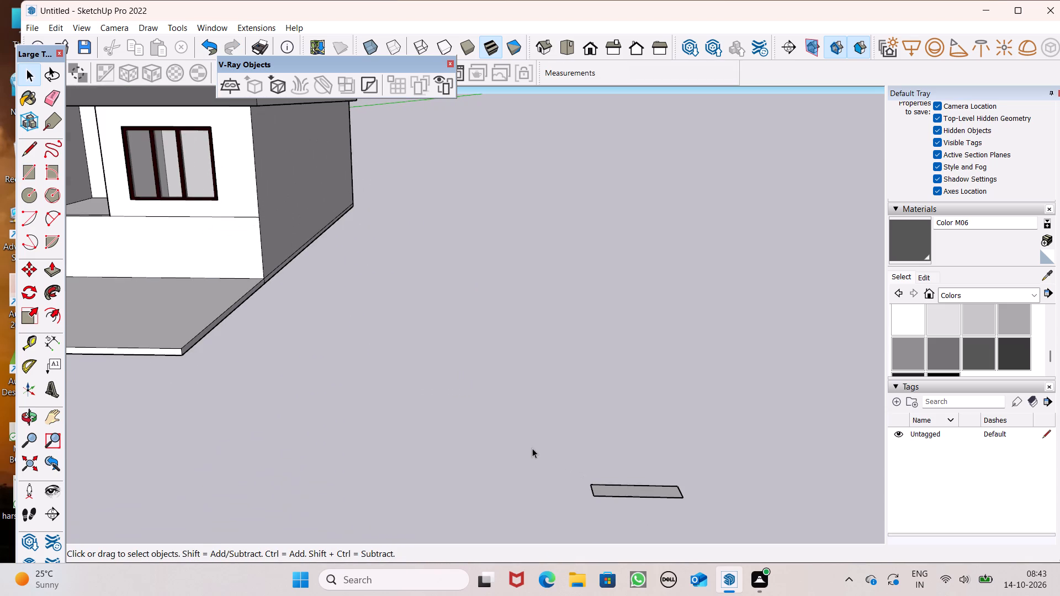
left_click(48, 273)
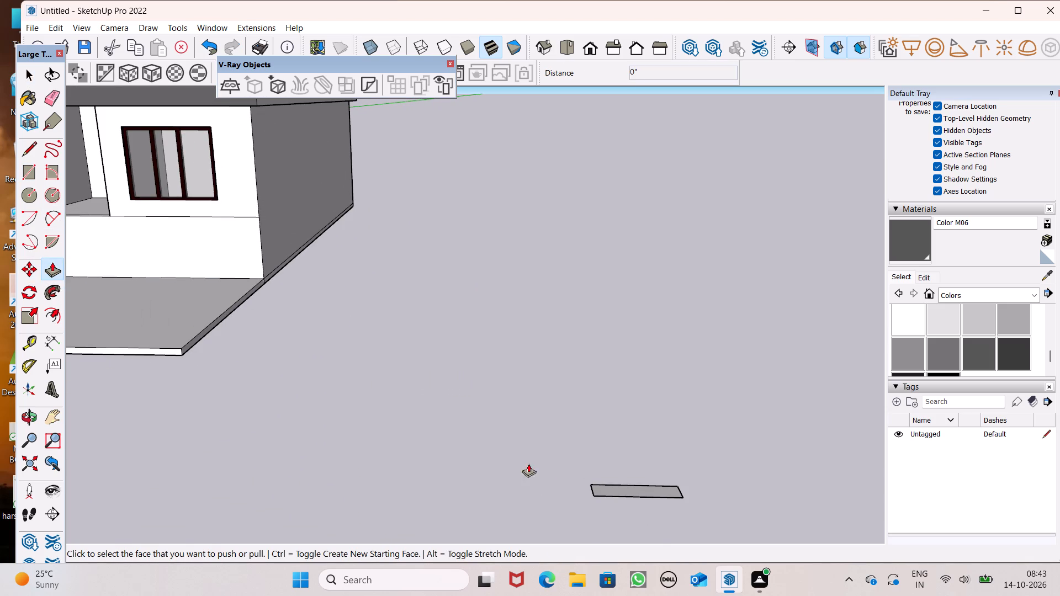
left_click_drag(631, 488, 633, 471)
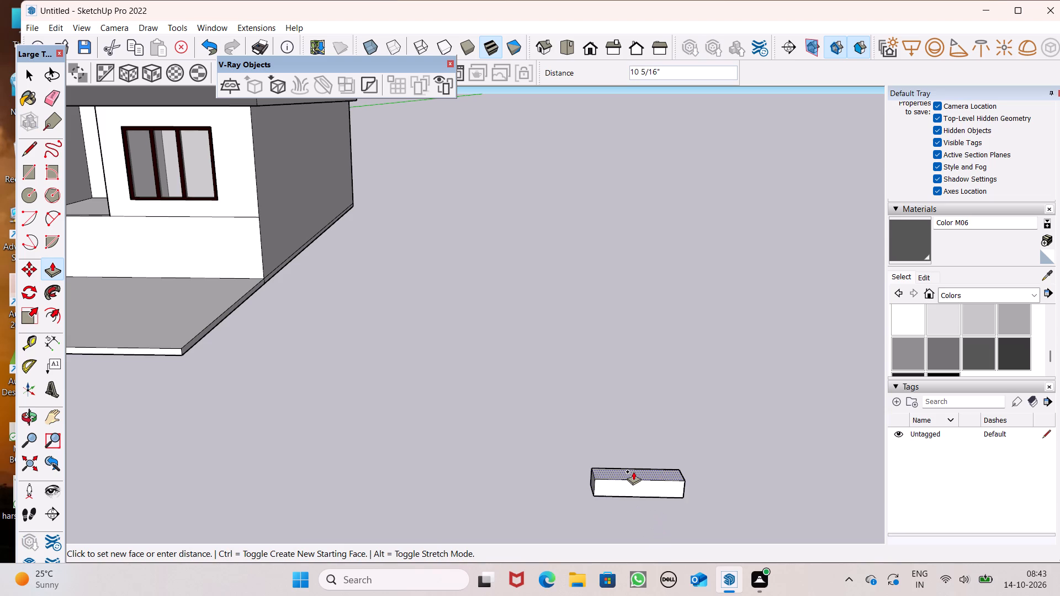
left_click_drag(633, 471, 633, 467)
key("8")
key("shift+quotedbl")
key("Return")
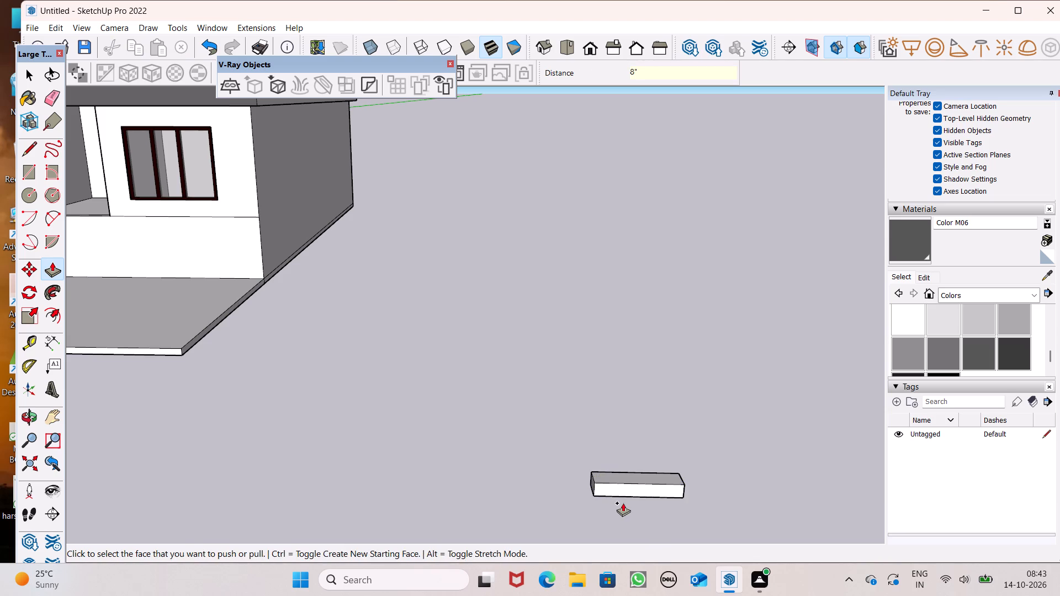
Extend the end face of the small block outward by about 3' 11" to lengthen it.
middle_click_drag(623, 503, 286, 472)
scroll(623, 503, "up", 1)
scroll(549, 355, "down", 4)
scroll(554, 363, "up", 1)
scroll(556, 364, "down", 1)
scroll(502, 343, "down", 8)
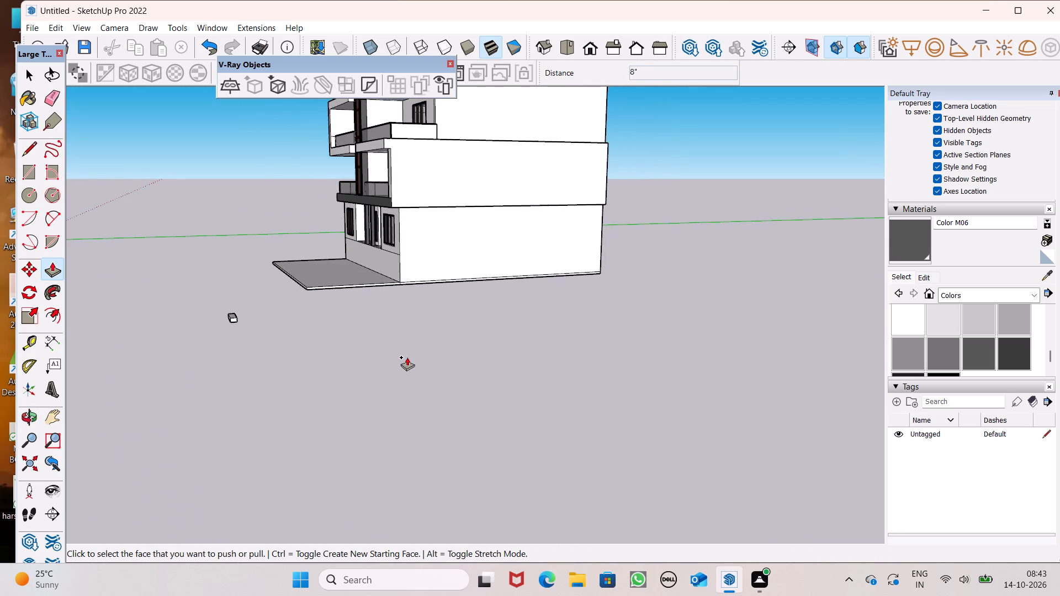
scroll(390, 348, "down", 3)
scroll(252, 300, "up", 8)
scroll(268, 402, "up", 7)
scroll(258, 346, "up", 6)
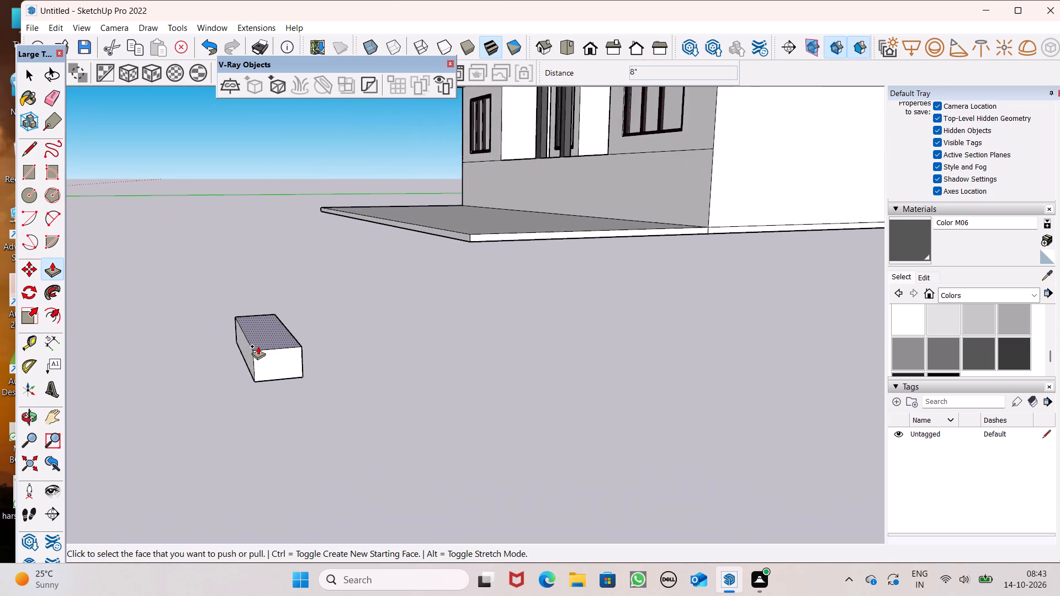
scroll(258, 346, "up", 2)
left_click_drag(266, 364, 295, 450)
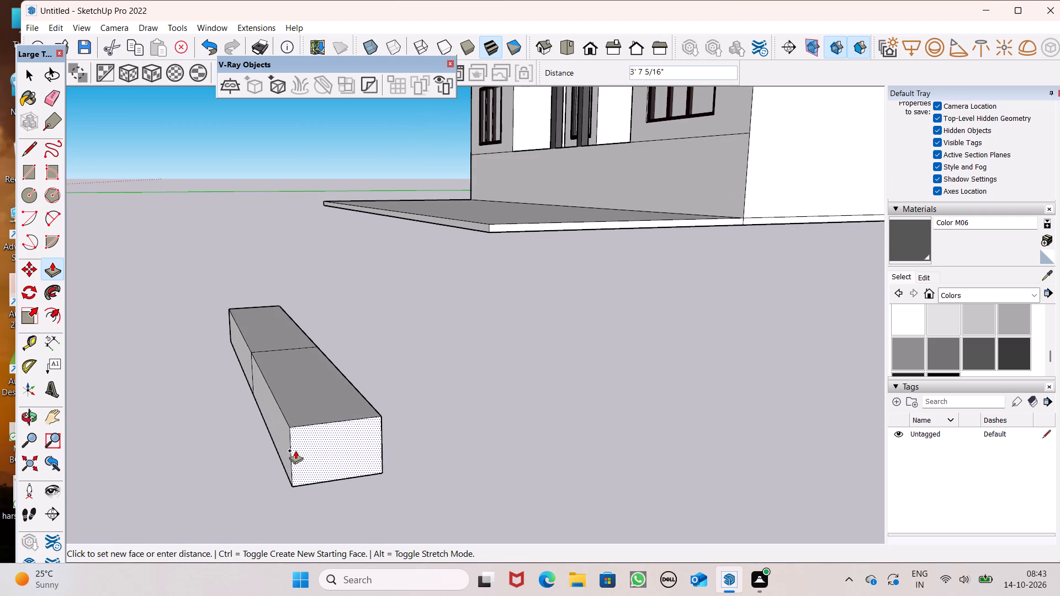
left_click_drag(295, 450, 300, 461)
Shorten the small block in front of the building by pushing its end face inward with Push/Pull.
scroll(356, 339, "down", 5)
middle_click_drag(378, 393, 577, 394)
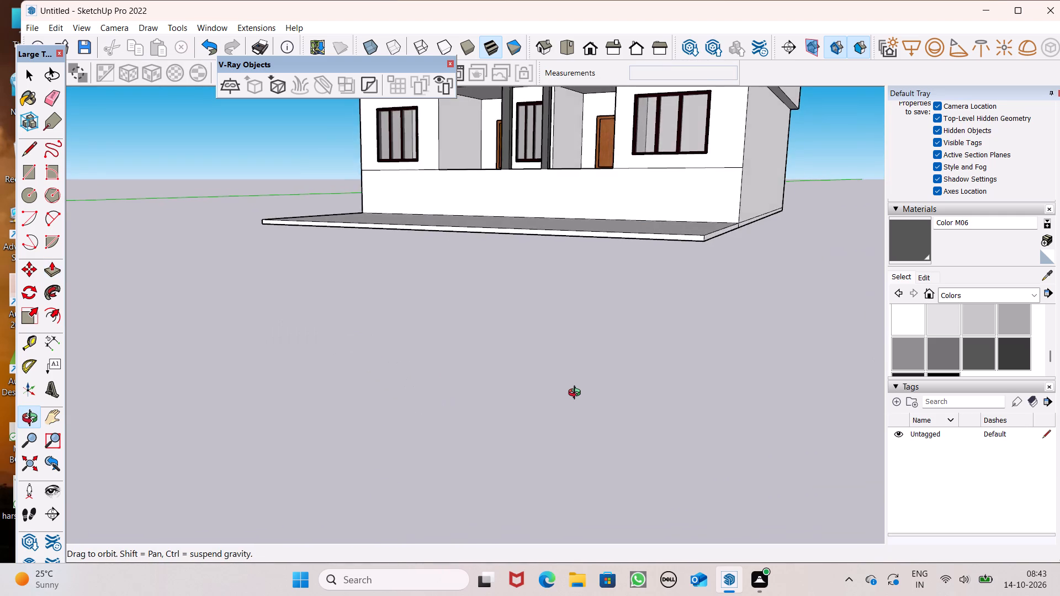
middle_click_drag(577, 394, 560, 378)
scroll(342, 284, "down", 14)
scroll(340, 279, "down", 7)
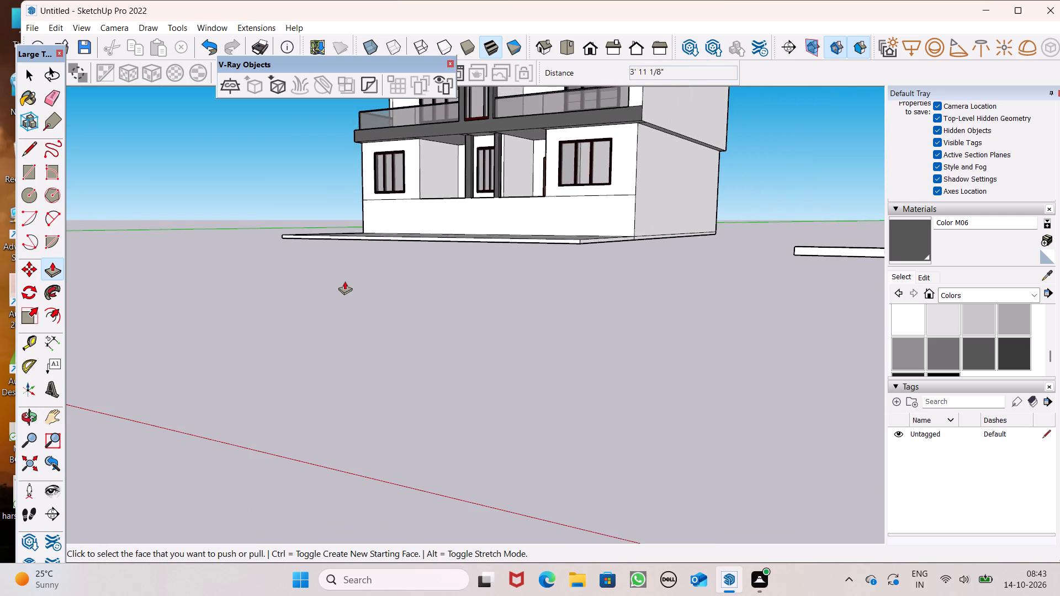
scroll(344, 281, "down", 13)
middle_click_drag(439, 350, 507, 398)
scroll(644, 306, "up", 7)
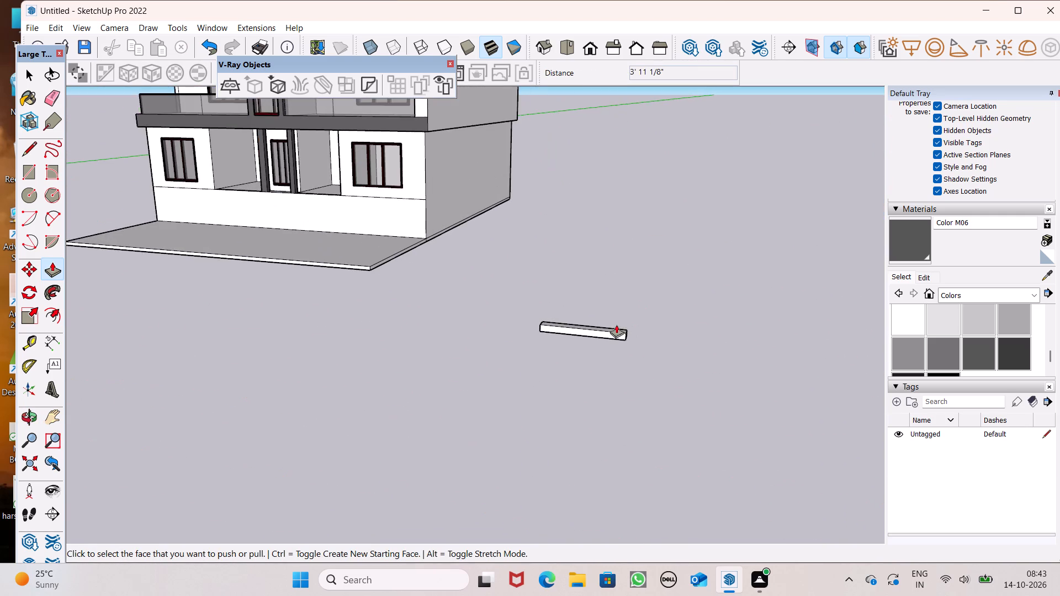
scroll(600, 324, "up", 7)
middle_click_drag(603, 345, 430, 402)
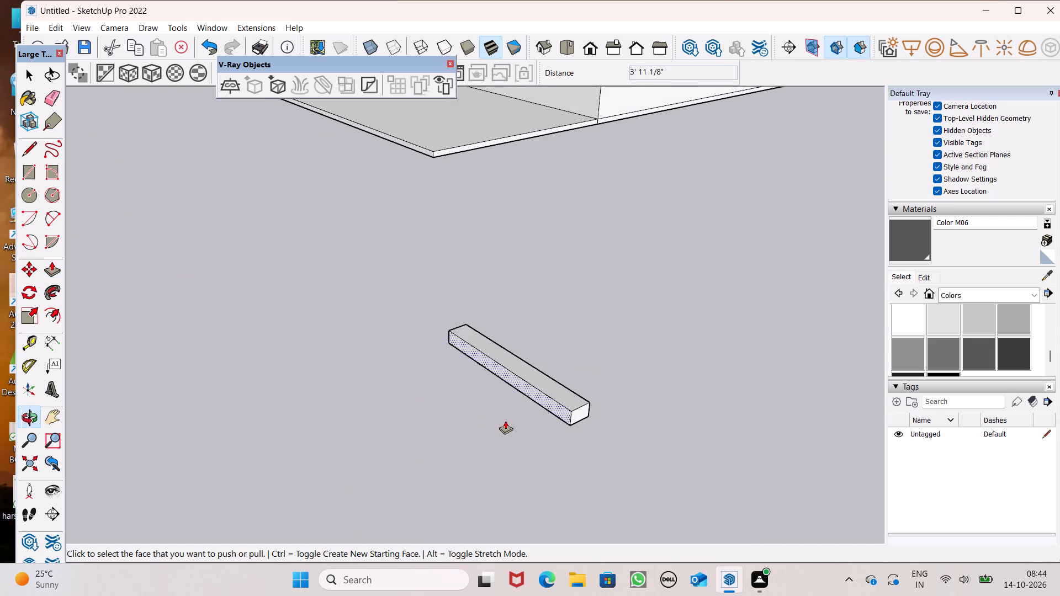
scroll(582, 421, "up", 4)
left_click_drag(568, 412, 560, 391)
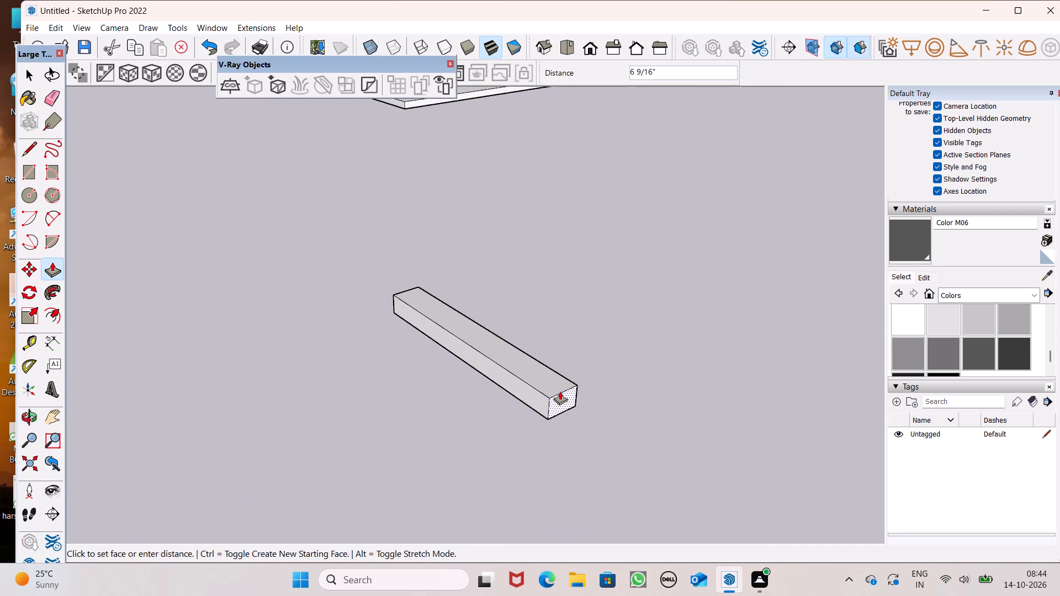
left_click_drag(560, 391, 537, 366)
key("space")
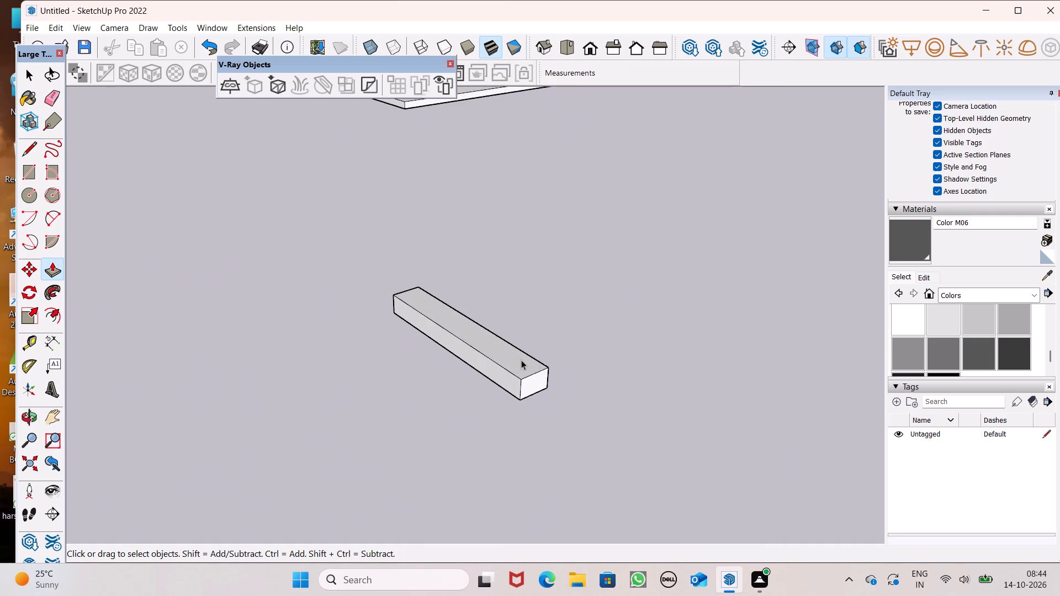
Select all of the small block's connected geometry and make it a group.
triple_click(521, 361)
middle_click_drag(628, 390, 547, 397)
scroll(553, 402, "up", 1)
right_click(541, 387)
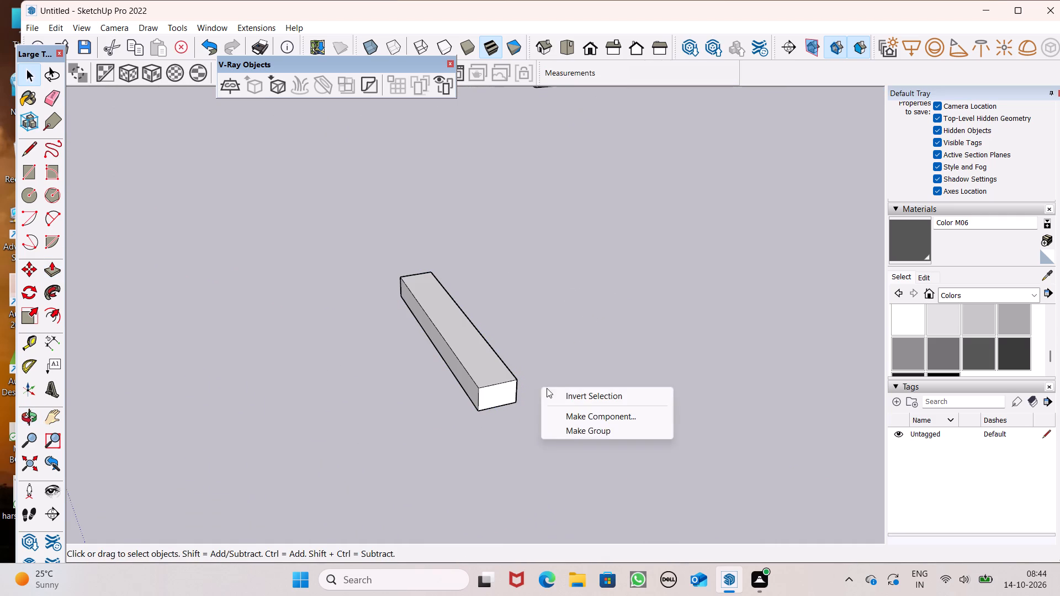
triple_click(495, 377)
triple_click(494, 380)
right_click(489, 381)
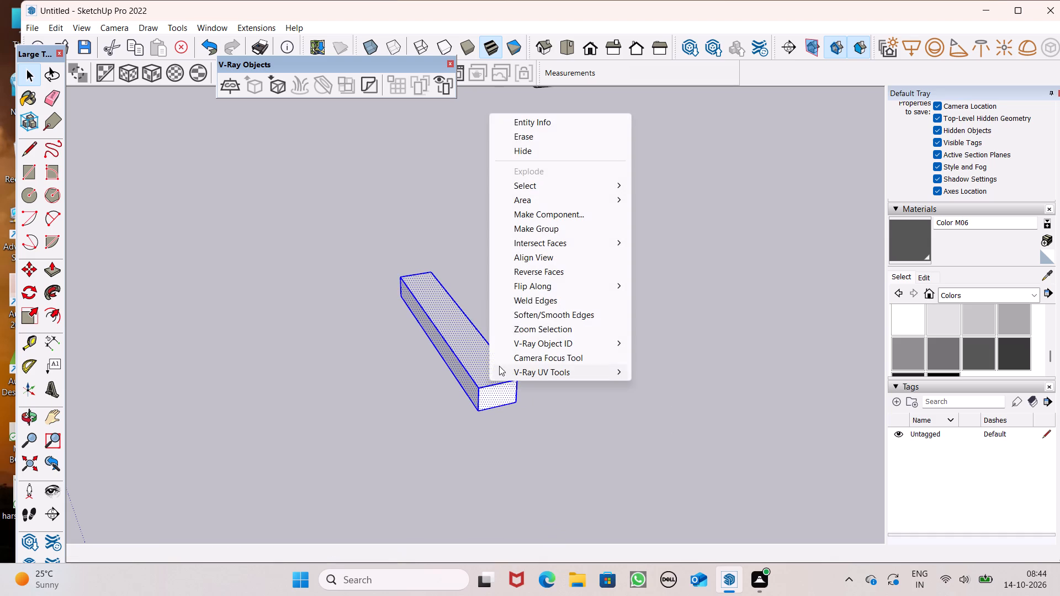
left_click(537, 235)
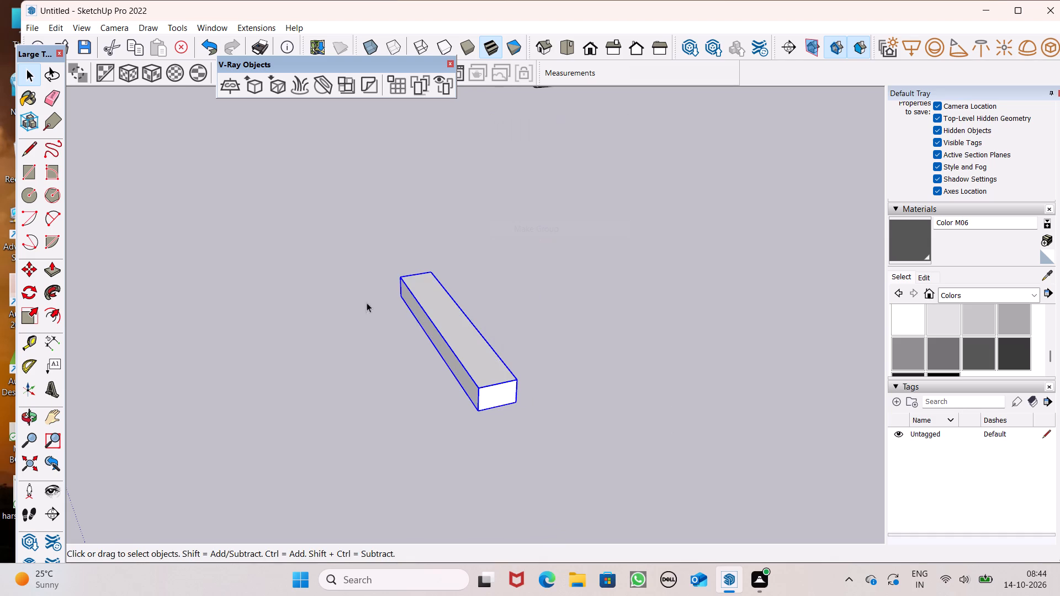
Copy the block four times, joining each copy's lower front corner to the previous block's upper rear corner to form a five-step stair.
key("m")
key("Return")
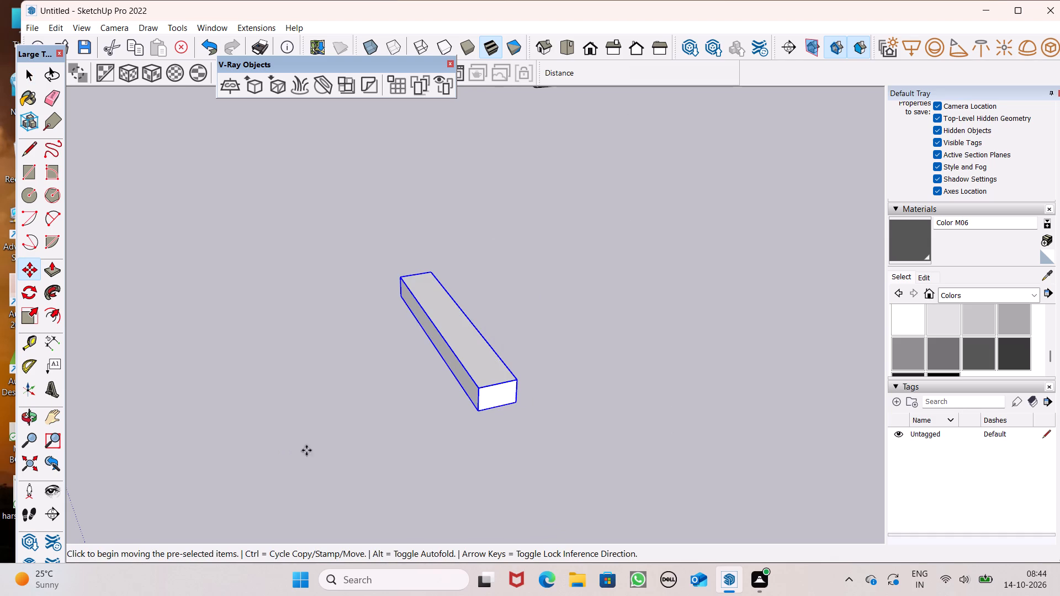
left_click_drag(480, 408, 494, 390)
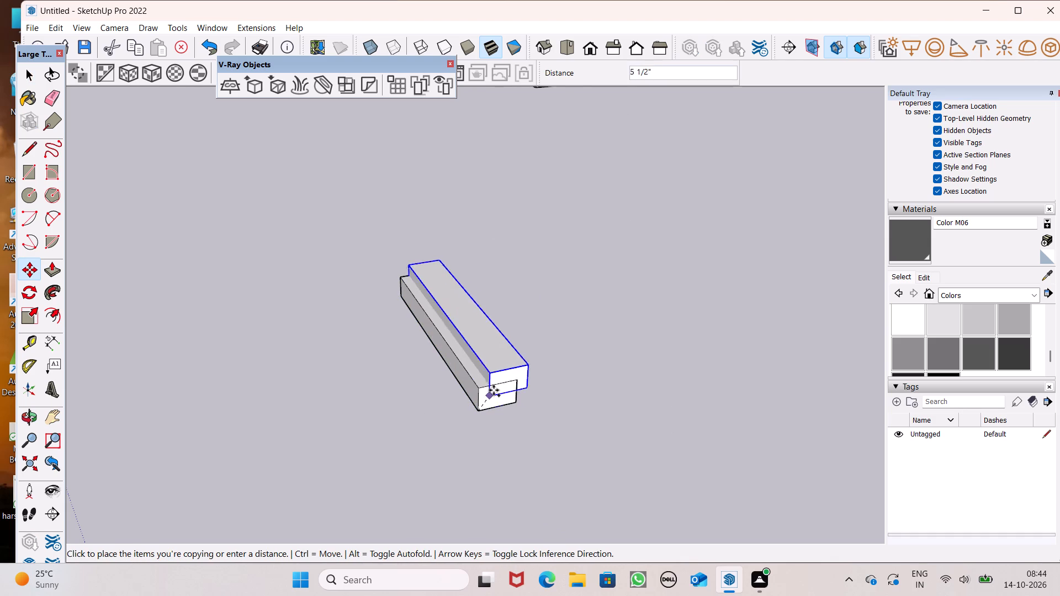
left_click_drag(494, 390, 517, 382)
left_click_drag(520, 382, 560, 304)
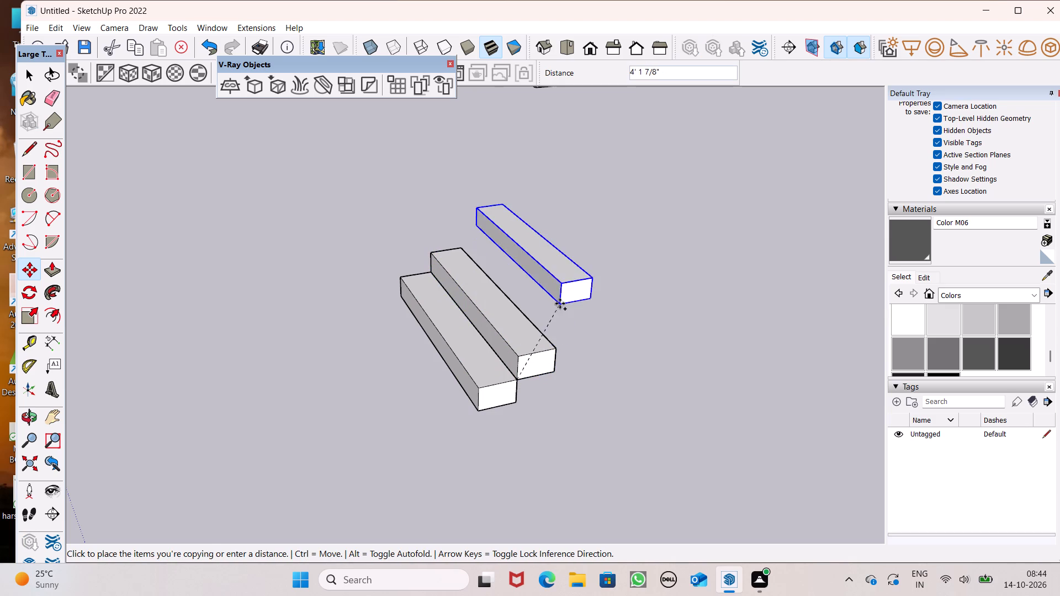
left_click_drag(560, 304, 559, 349)
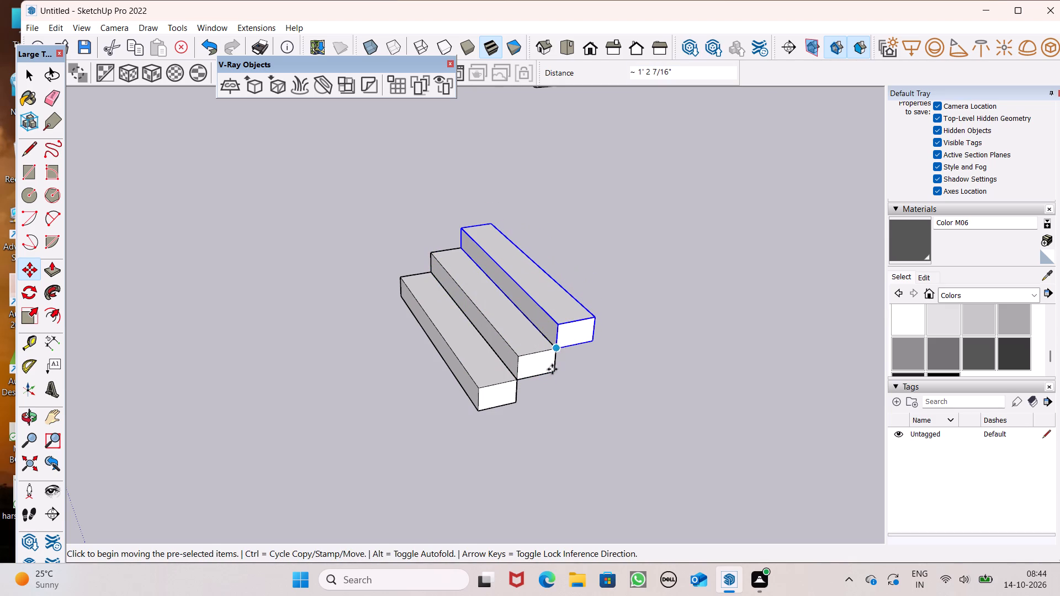
scroll(539, 398, "down", 6)
scroll(628, 347, "up", 7)
scroll(533, 369, "up", 4)
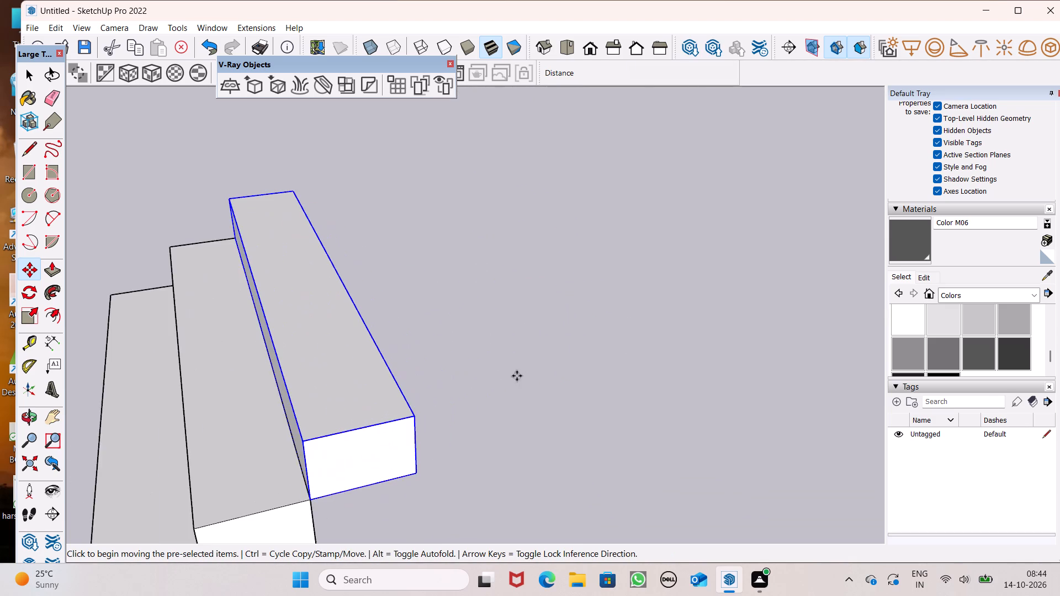
scroll(449, 414, "down", 3)
left_click_drag(356, 471, 420, 422)
left_click_drag(425, 423, 484, 367)
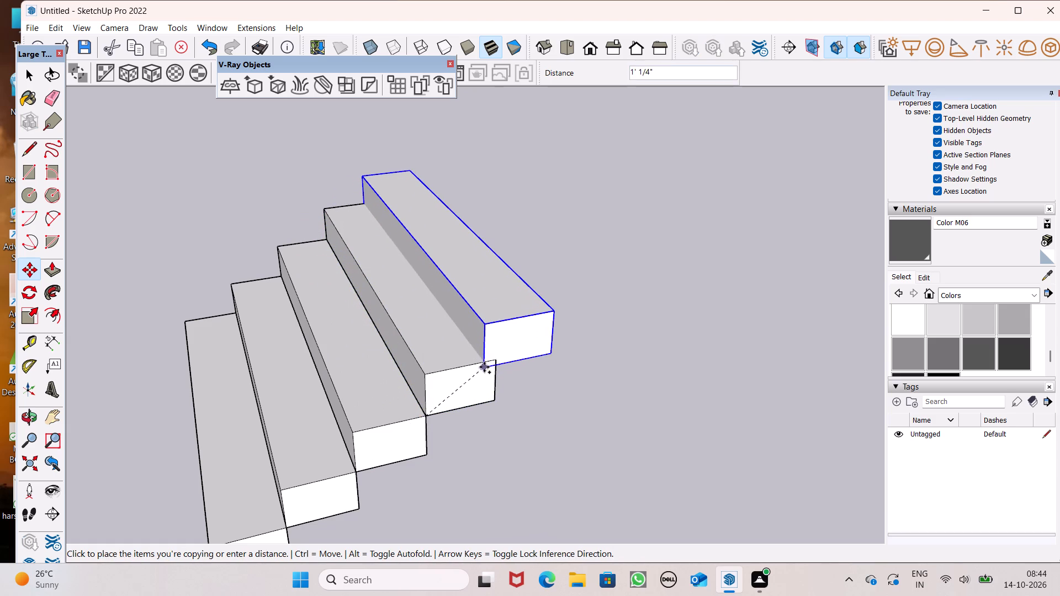
left_click_drag(484, 367, 490, 364)
key("space")
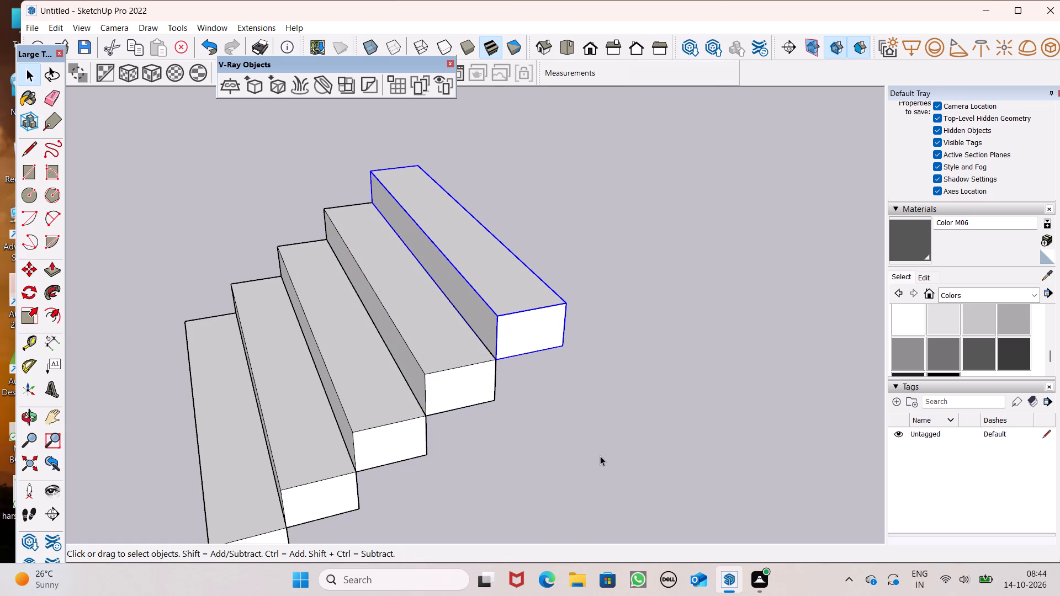
left_click(601, 456)
Copy the stair's top step about 12' off to the side as a separate spare block.
scroll(395, 336, "down", 6)
scroll(432, 287, "down", 6)
middle_click_drag(446, 346, 603, 335)
scroll(603, 335, "up", 1)
scroll(531, 306, "up", 3)
left_click(493, 289)
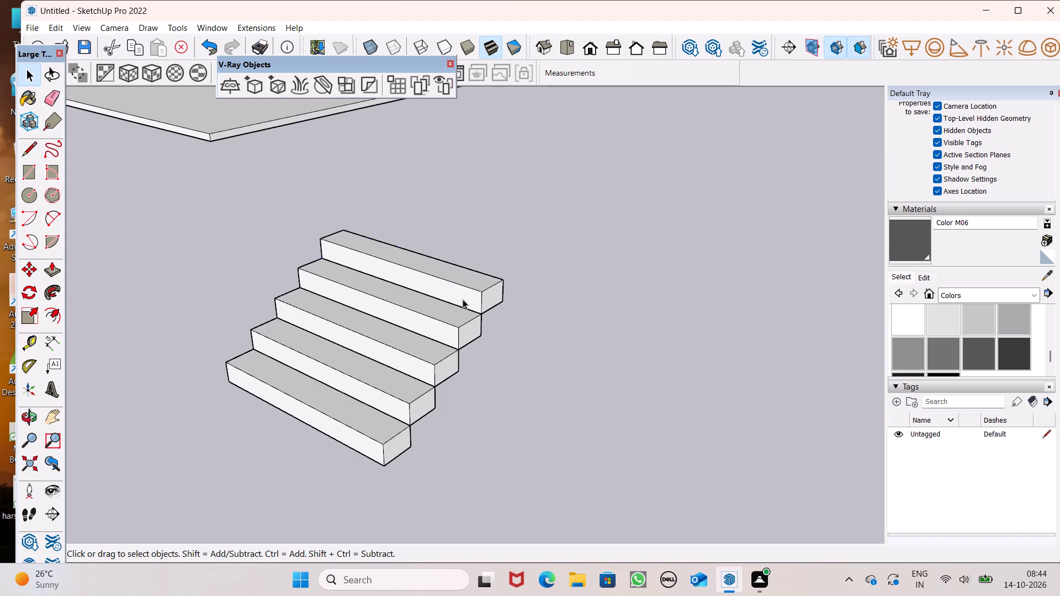
key("m")
key("Return")
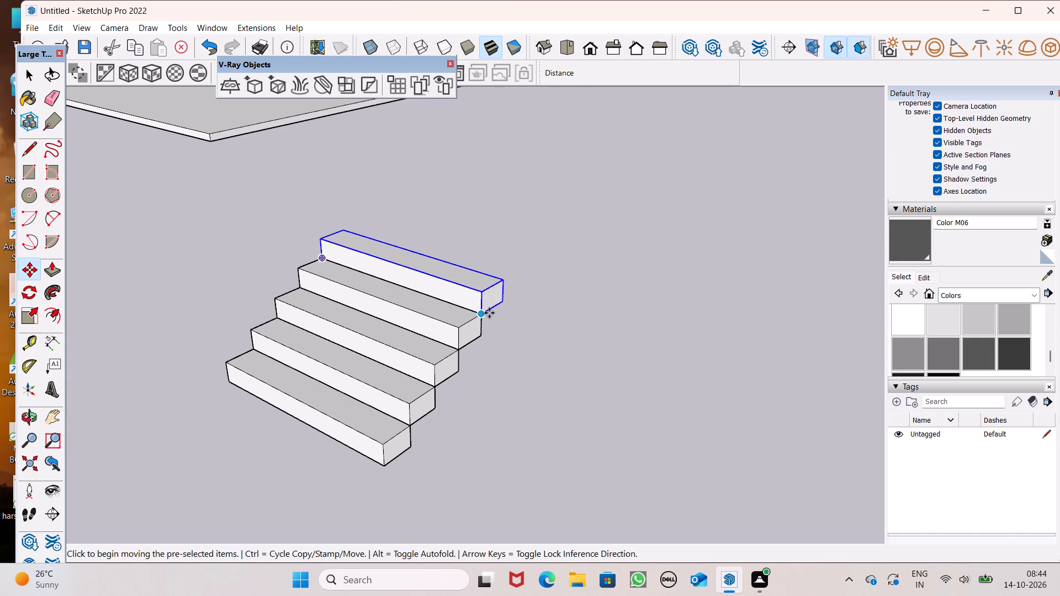
left_click_drag(484, 316, 967, 438)
left_click(421, 450)
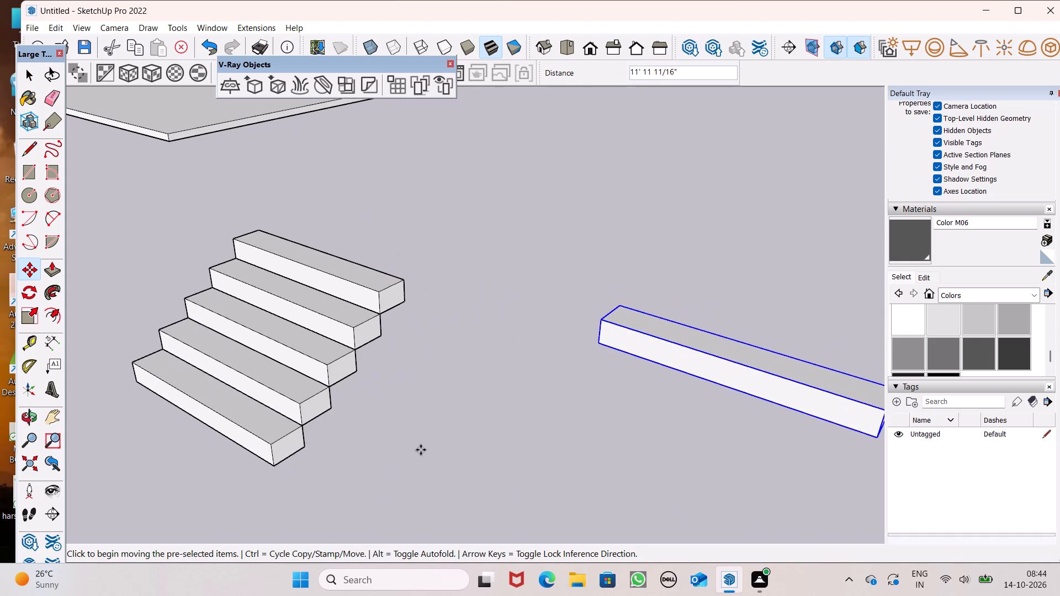
left_click(420, 463)
key("space")
Select the five stair blocks, leaving out the spare one, and make them a single group.
left_click(336, 451)
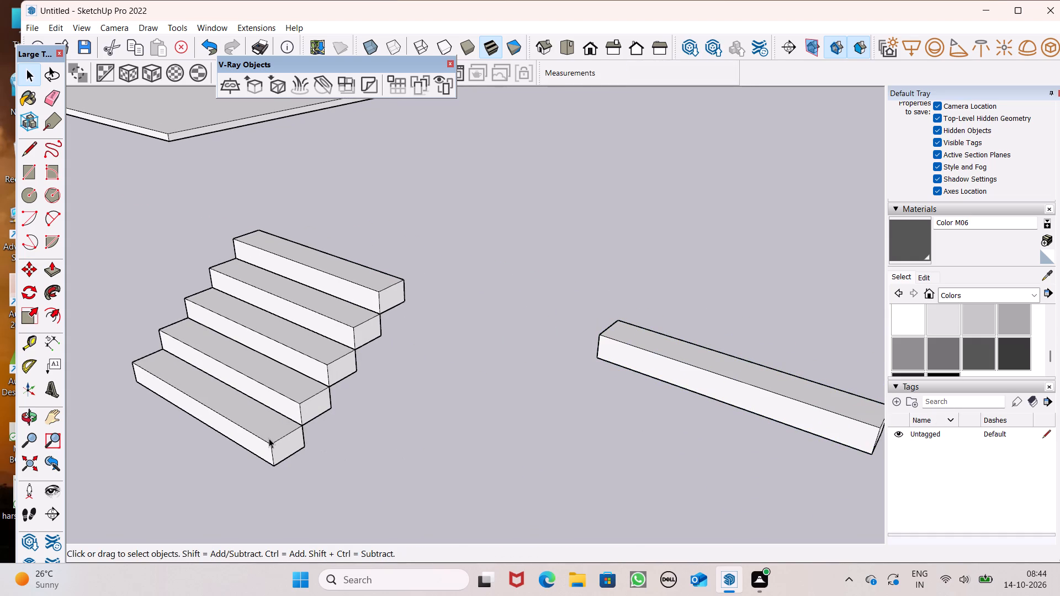
left_click(268, 437, "ctrl")
left_click(277, 387, "ctrl")
left_click(304, 352, "ctrl")
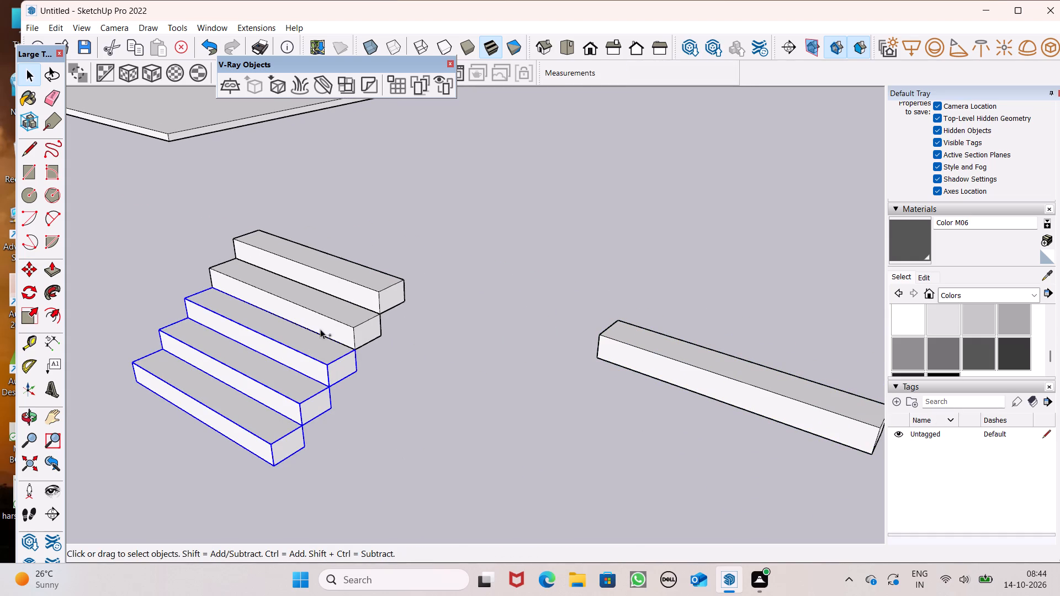
left_click(322, 326, "ctrl")
left_click(357, 284, "ctrl")
right_click(357, 284, "ctrl")
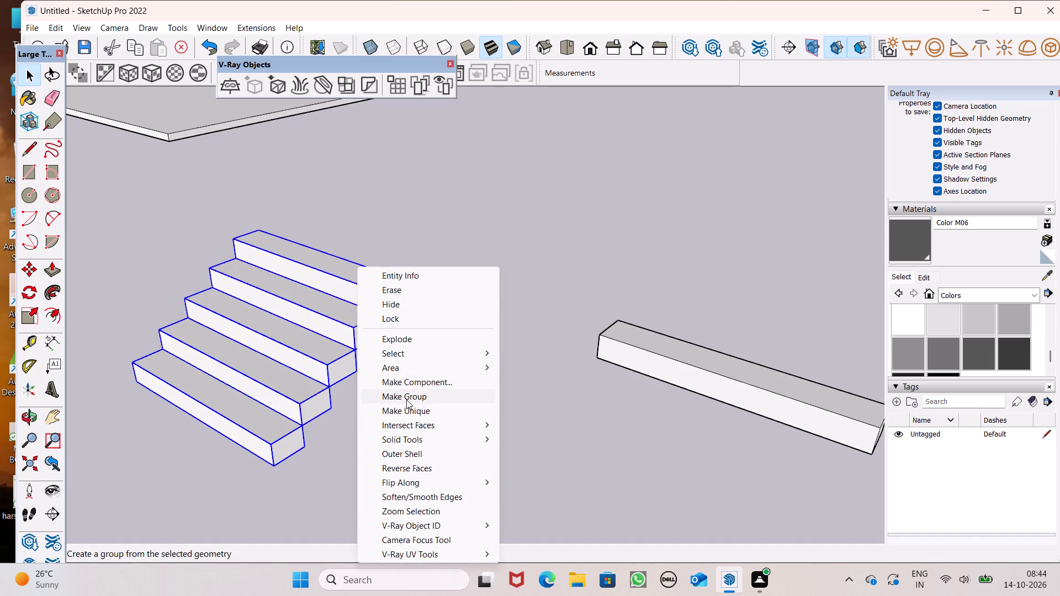
left_click(406, 400, "ctrl")
Move the stair group onto the paved slab, placing its rear bottom corner on the base line of the front wall.
scroll(382, 217, "down", 16)
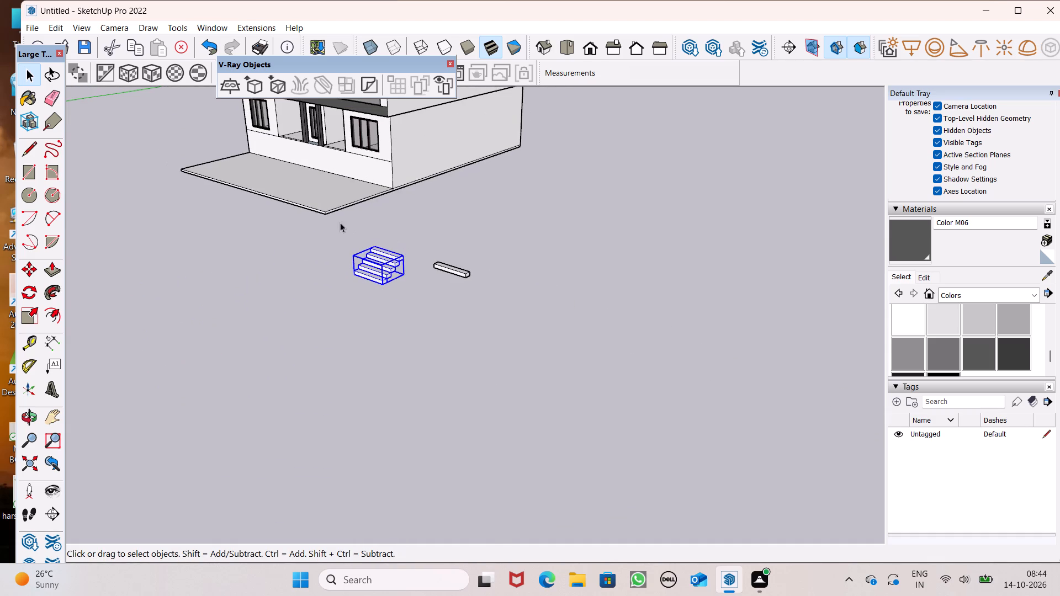
key("m")
key("Return")
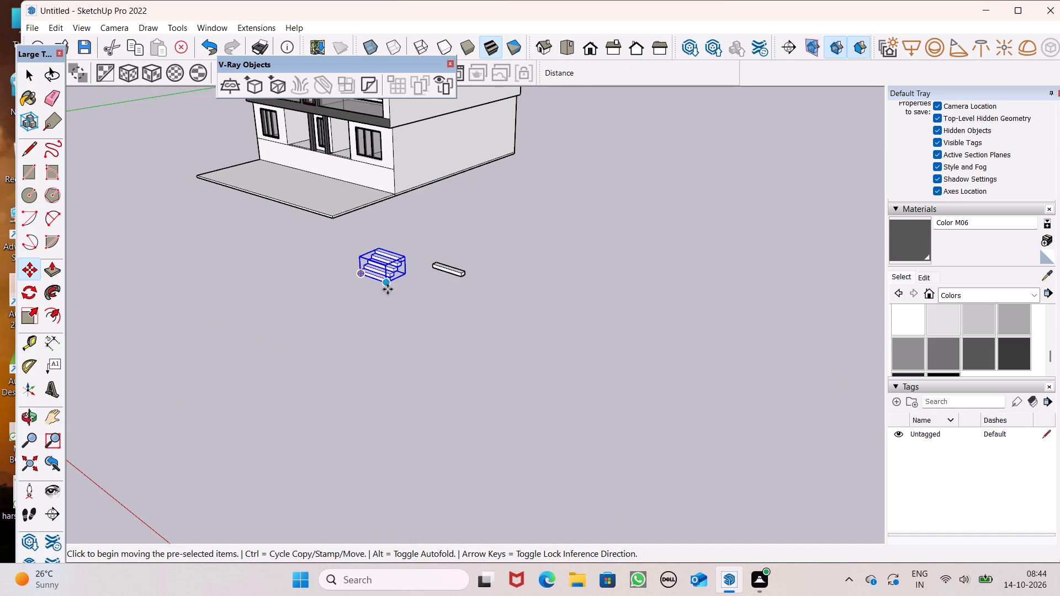
left_click_drag(388, 285, 293, 177)
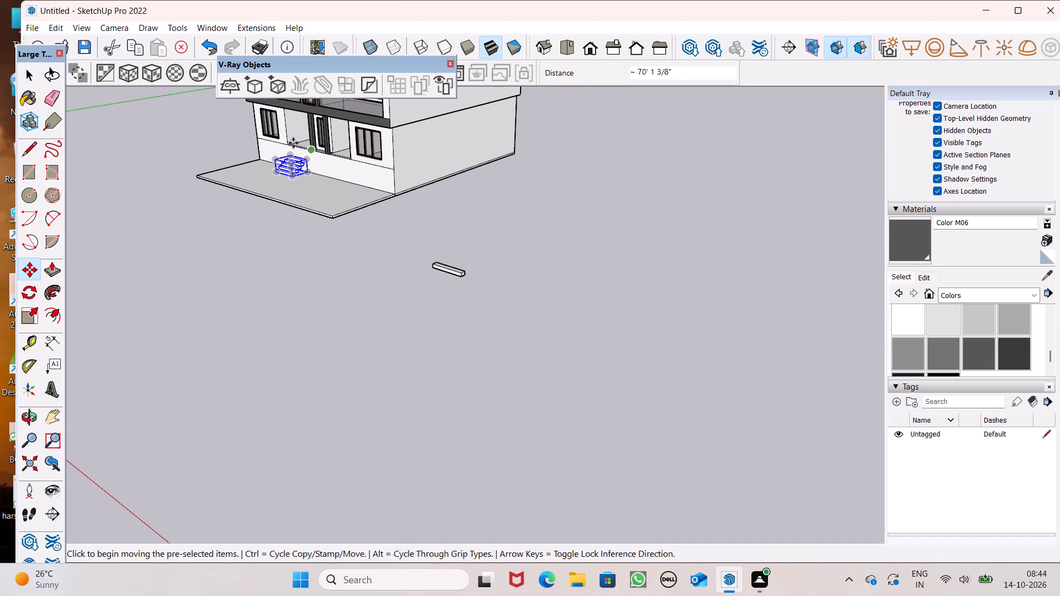
scroll(248, 121, "up", 15)
middle_click_drag(432, 353, 359, 352)
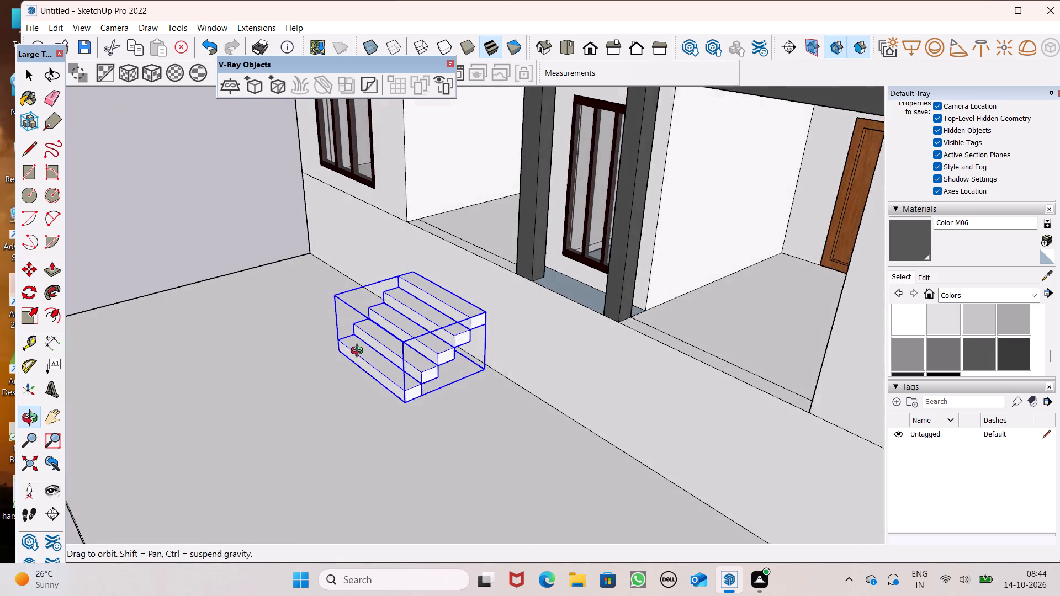
middle_click_drag(359, 352, 350, 349)
scroll(397, 345, "up", 4)
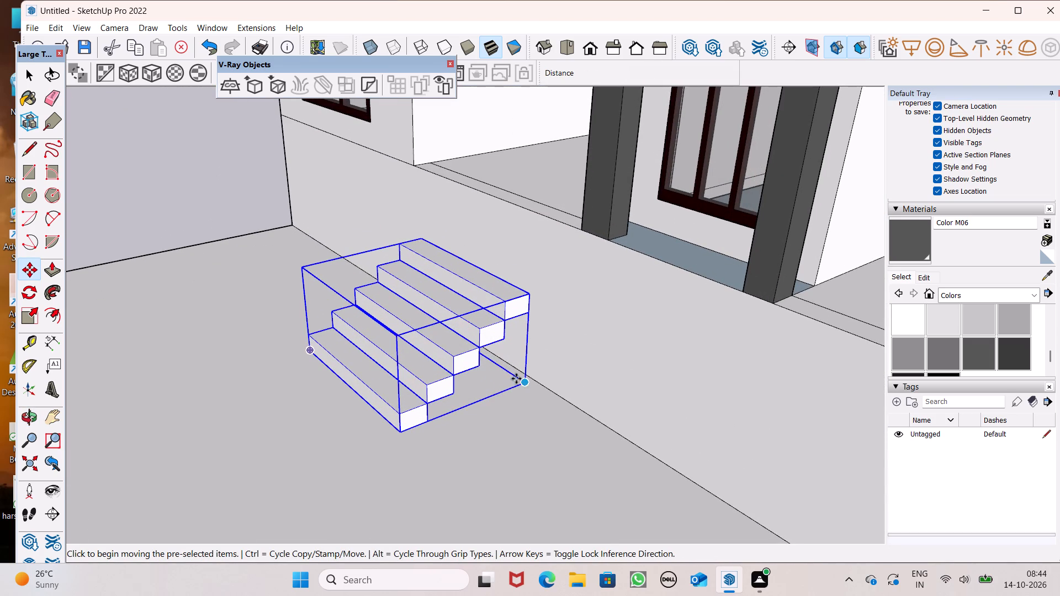
left_click_drag(524, 384, 526, 371)
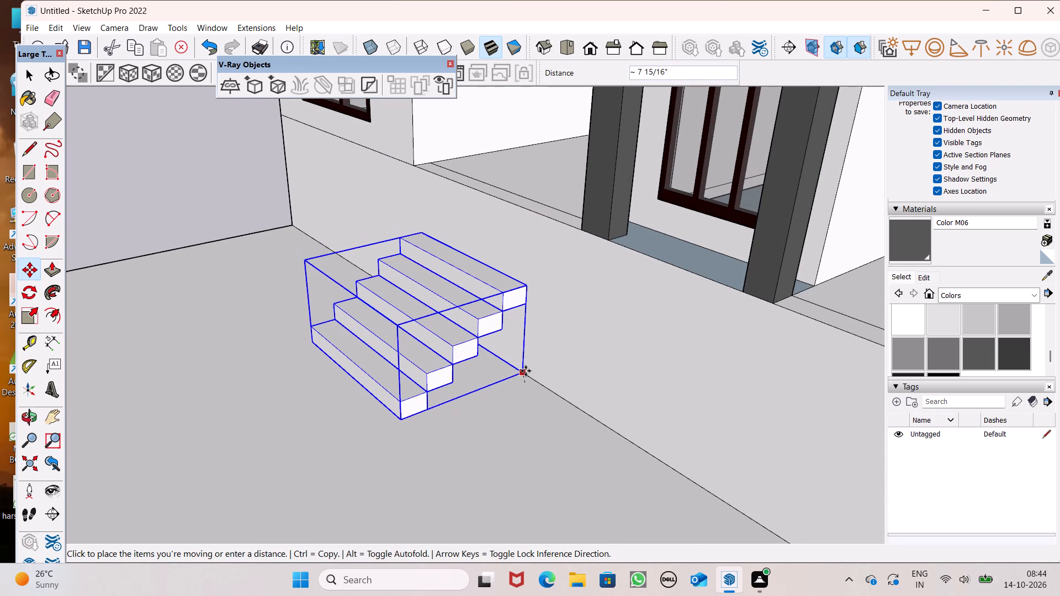
left_click_drag(526, 371, 526, 371)
Move the stair group about 1' 8" outward from the front wall across the slab.
scroll(414, 279, "down", 6)
left_click_drag(407, 356, 395, 358)
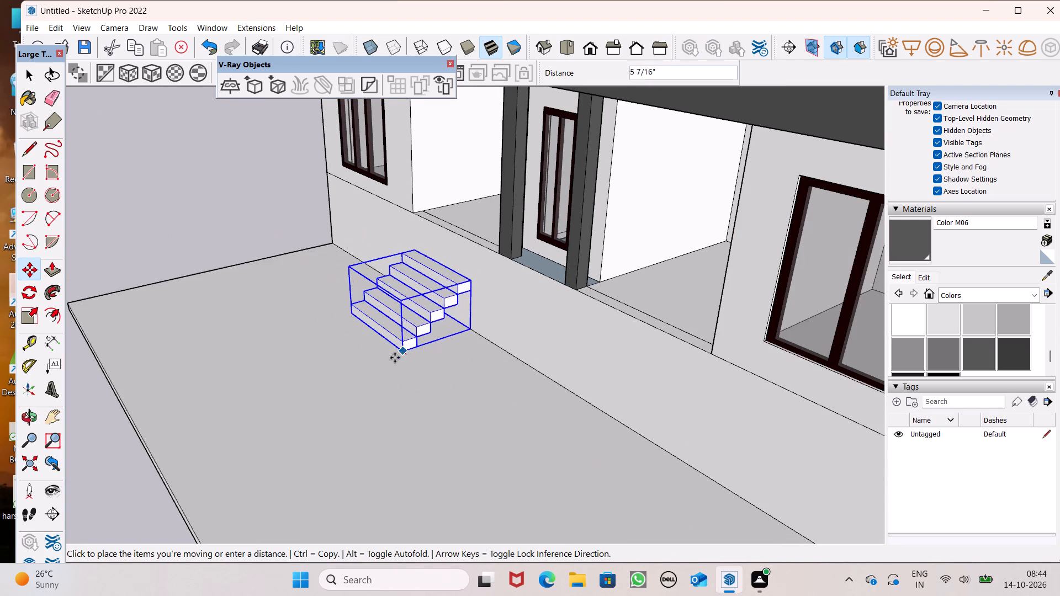
left_click_drag(395, 358, 385, 370)
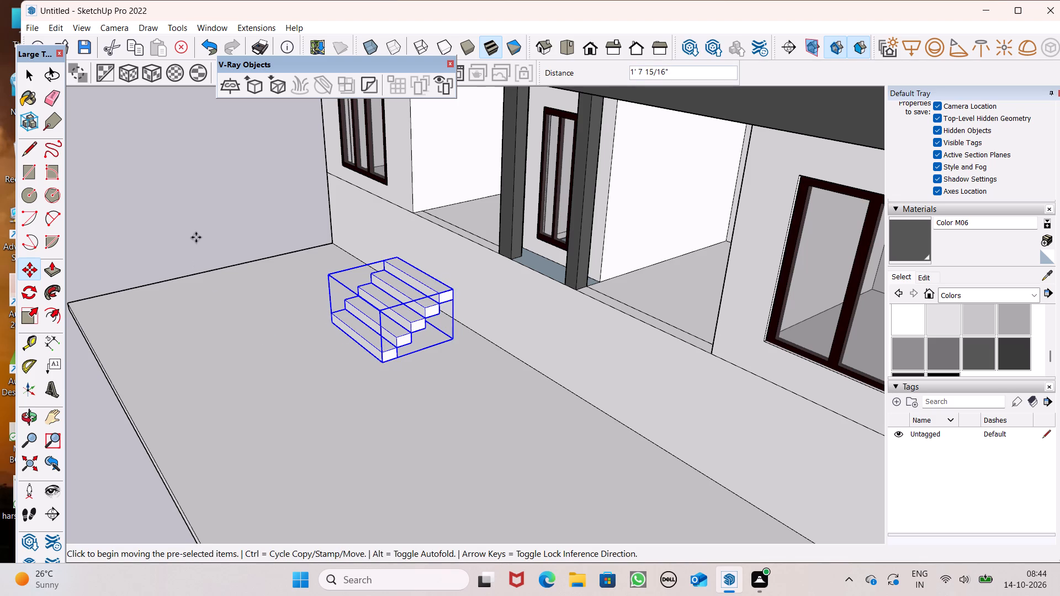
left_click(196, 237)
key("space")
left_click(196, 236)
Copy the spare block from the ground to the stair's top step, next to the building's front wall.
scroll(271, 256, "down", 5)
scroll(337, 297, "down", 3)
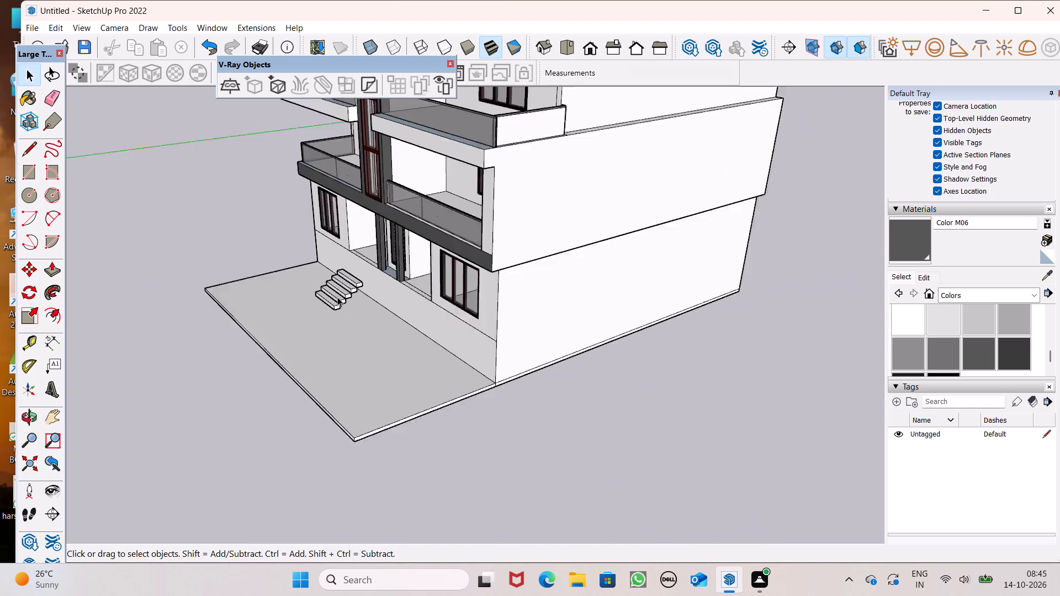
scroll(337, 297, "down", 9)
left_click(397, 422)
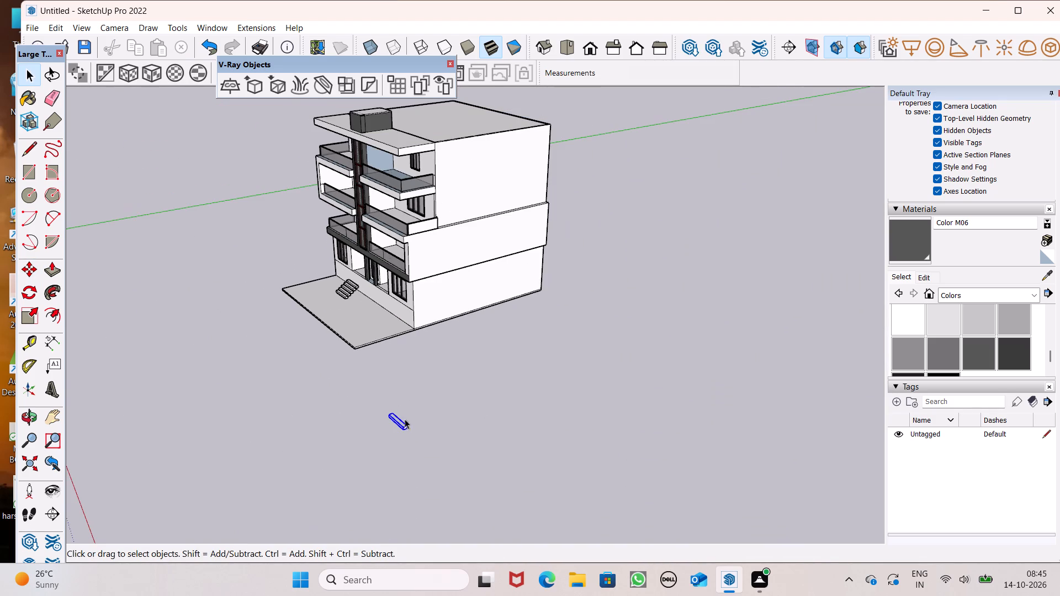
scroll(402, 426, "up", 4)
key("m")
key("Return")
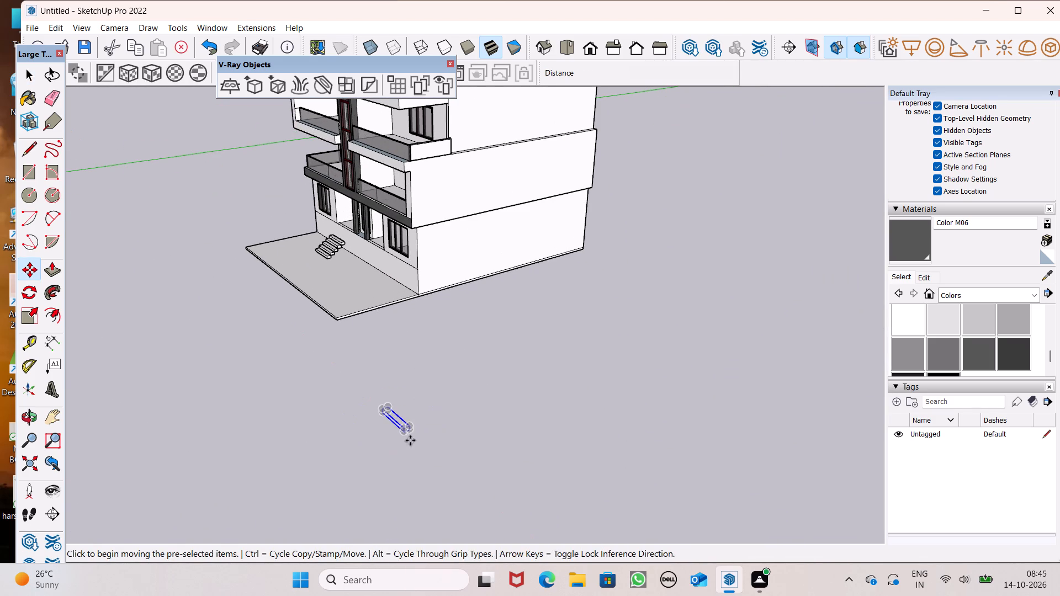
left_click_drag(412, 434, 351, 248)
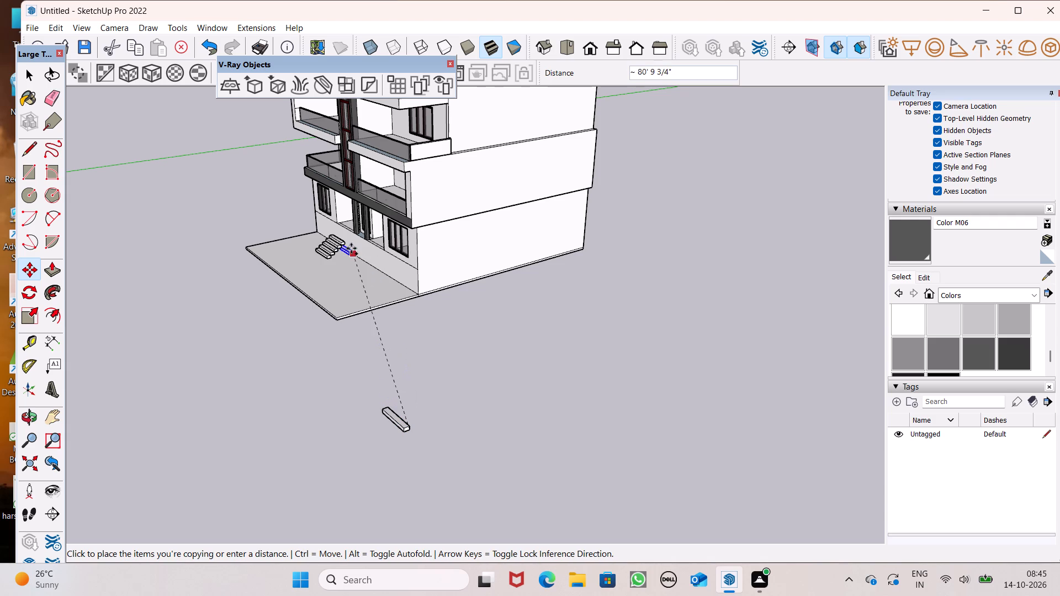
left_click_drag(351, 248, 335, 237)
scroll(328, 217, "up", 5)
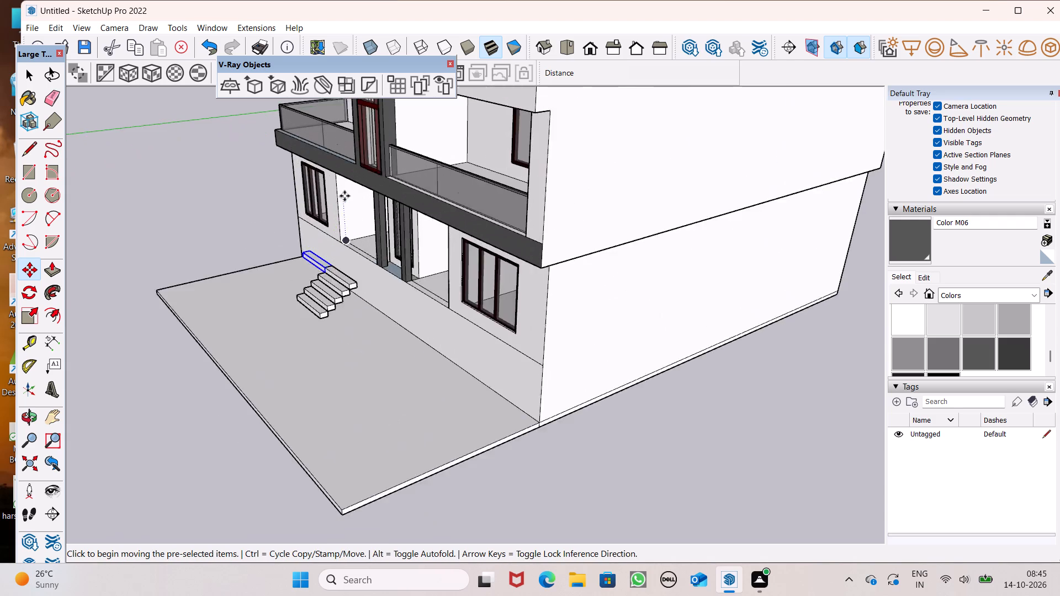
Move the copied block from beside the stair's top step into line above it, as the stair's sixth step.
scroll(344, 196, "up", 10)
middle_click_drag(368, 317, 346, 332)
scroll(338, 316, "up", 3)
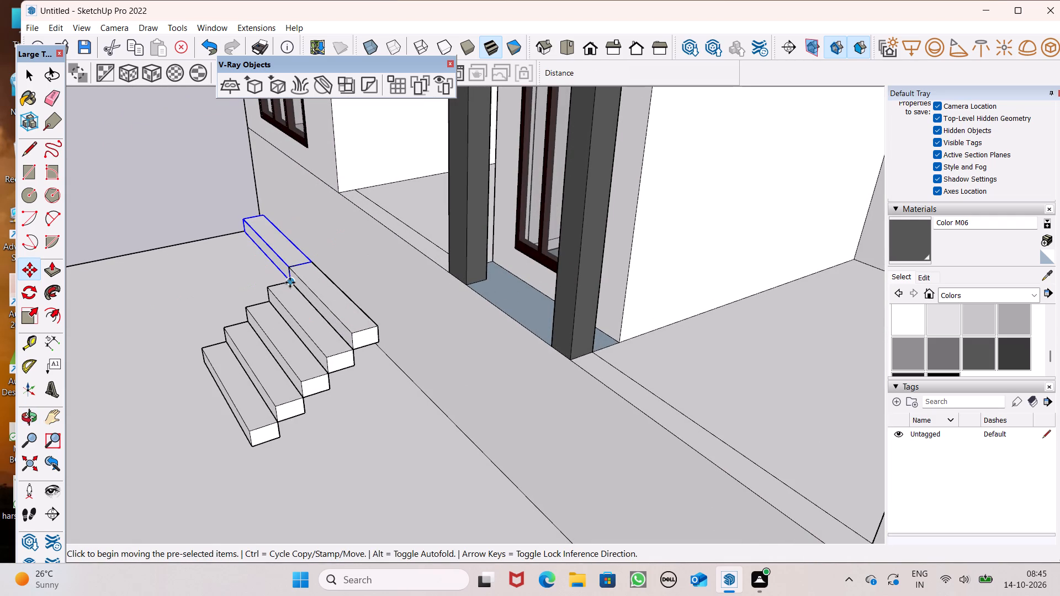
left_click_drag(290, 282, 373, 329)
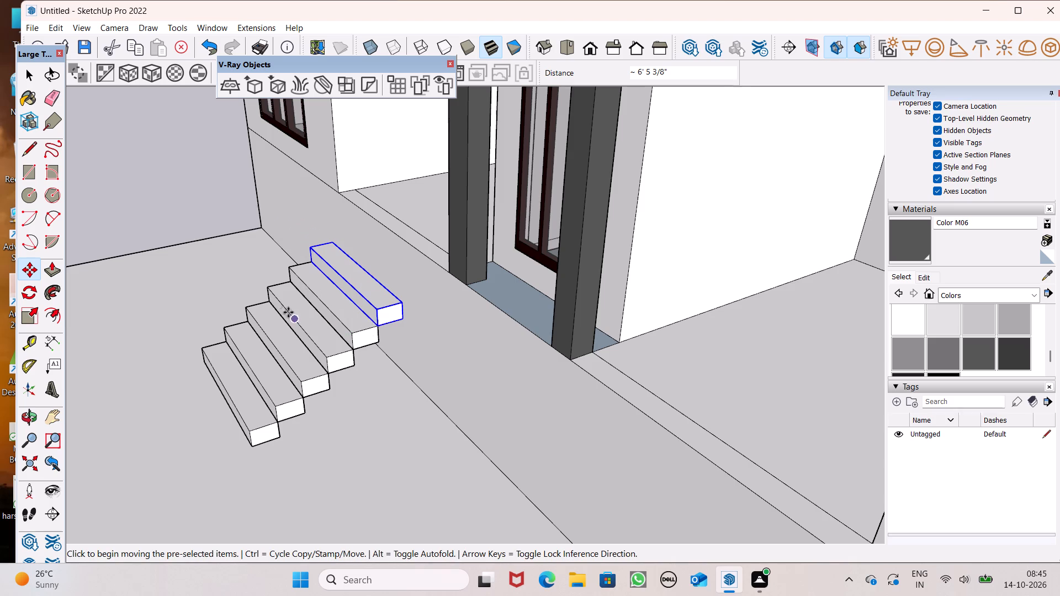
key("space")
left_click(197, 185)
scroll(212, 212, "down", 1)
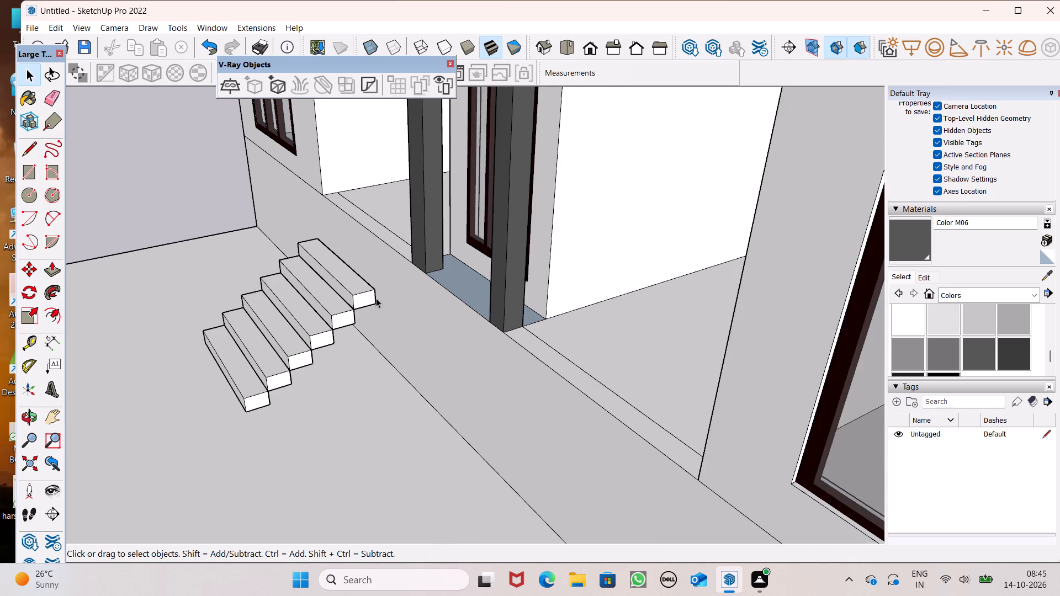
Copy the stair's top block to a free spot away from the stair, beyond the end of the slab.
scroll(375, 297, "up", 2)
left_click(360, 292)
scroll(357, 273, "up", 1)
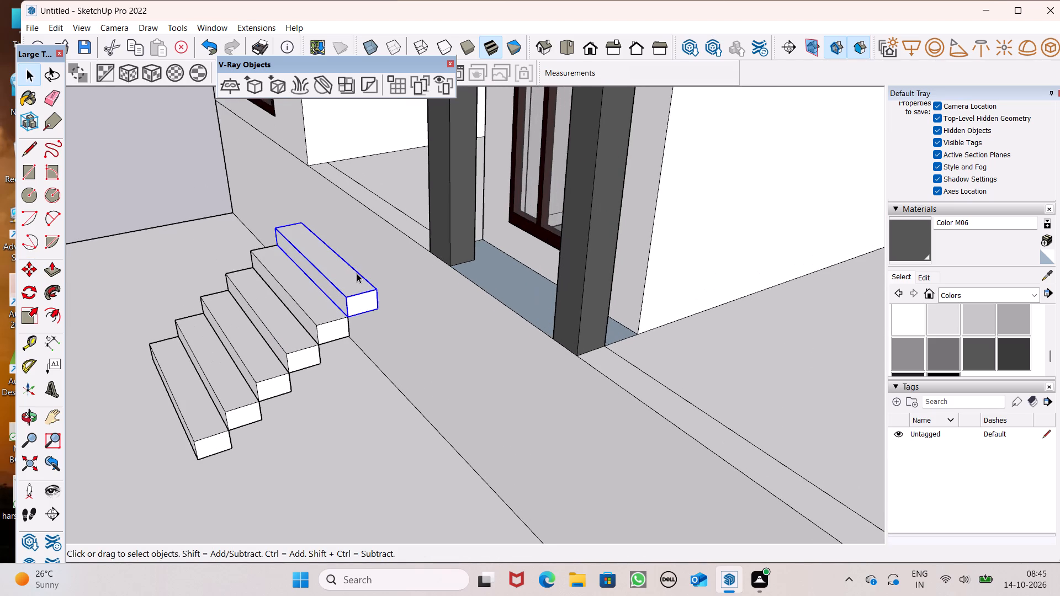
key("m")
key("Return")
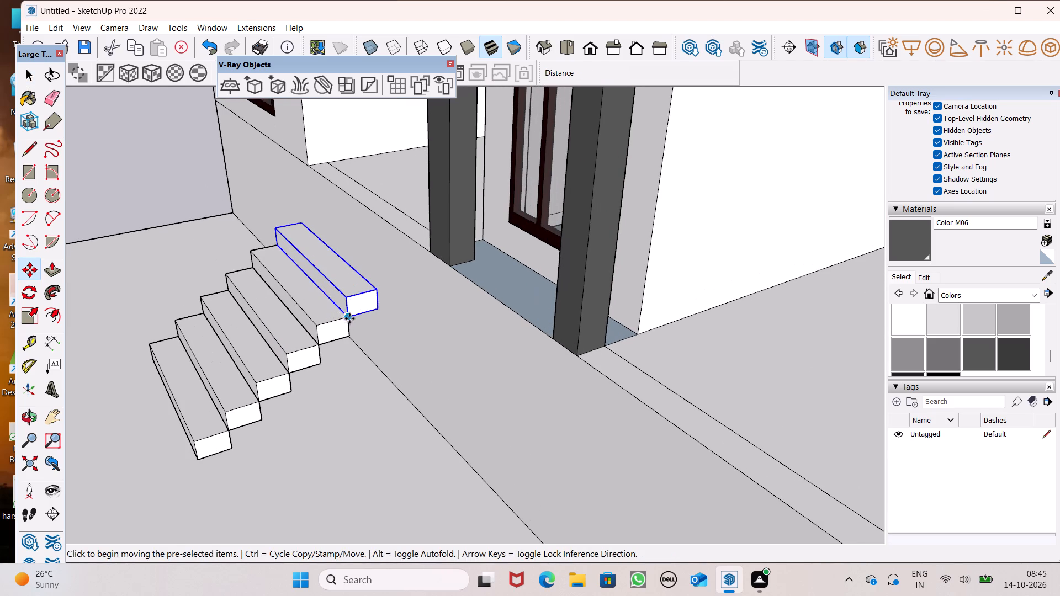
left_click_drag(349, 317, 368, 291)
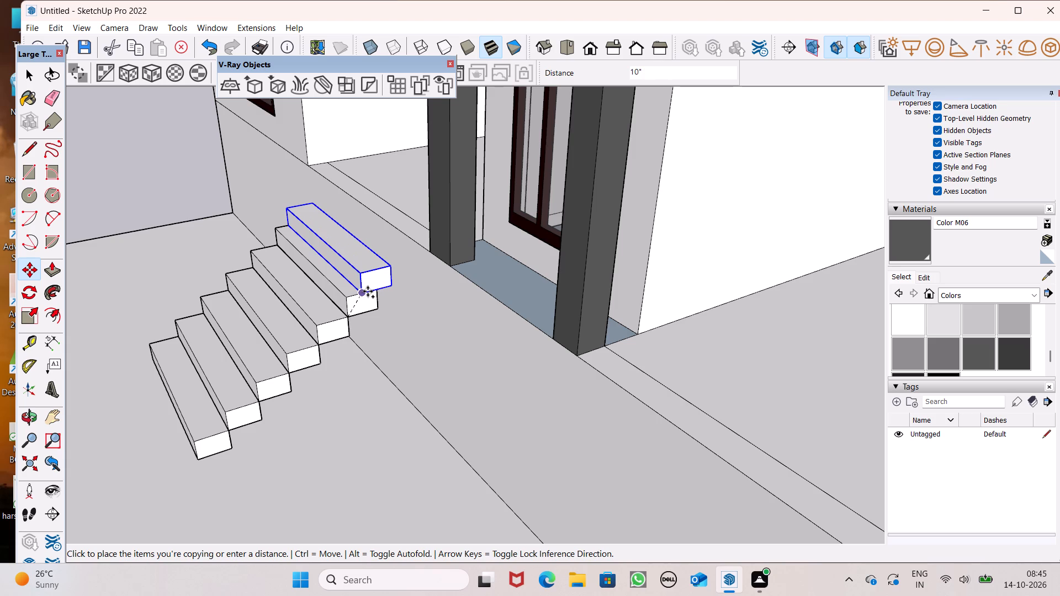
left_click_drag(368, 291, 151, 210)
key("space")
Move the five-step stair group outward across the slab, away from the front wall and its separate top block.
left_click(310, 337)
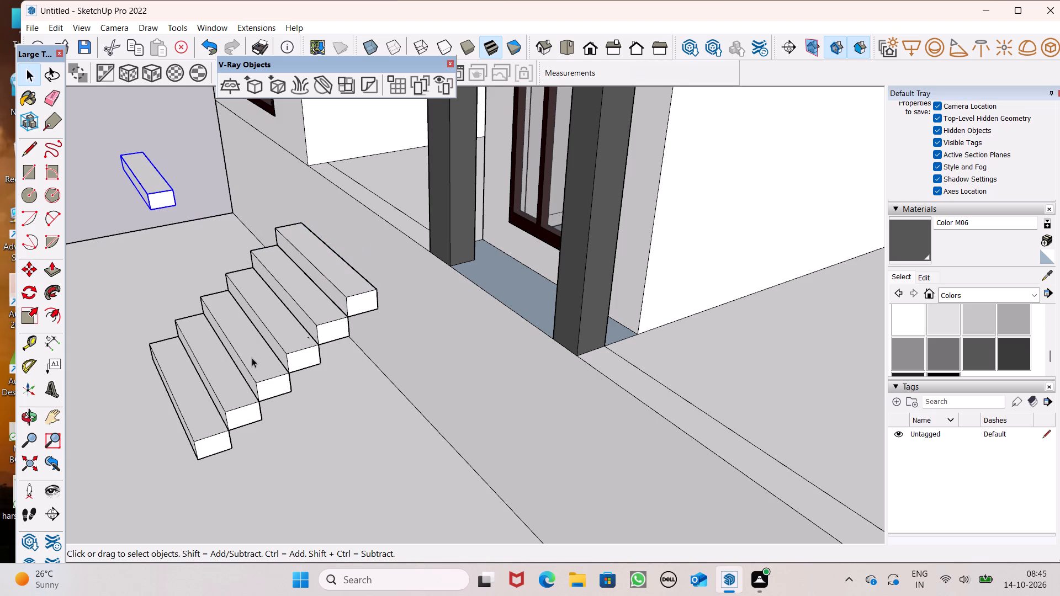
key("m")
key("Return")
left_click_drag(351, 408, 271, 437)
key("space")
left_click(207, 172)
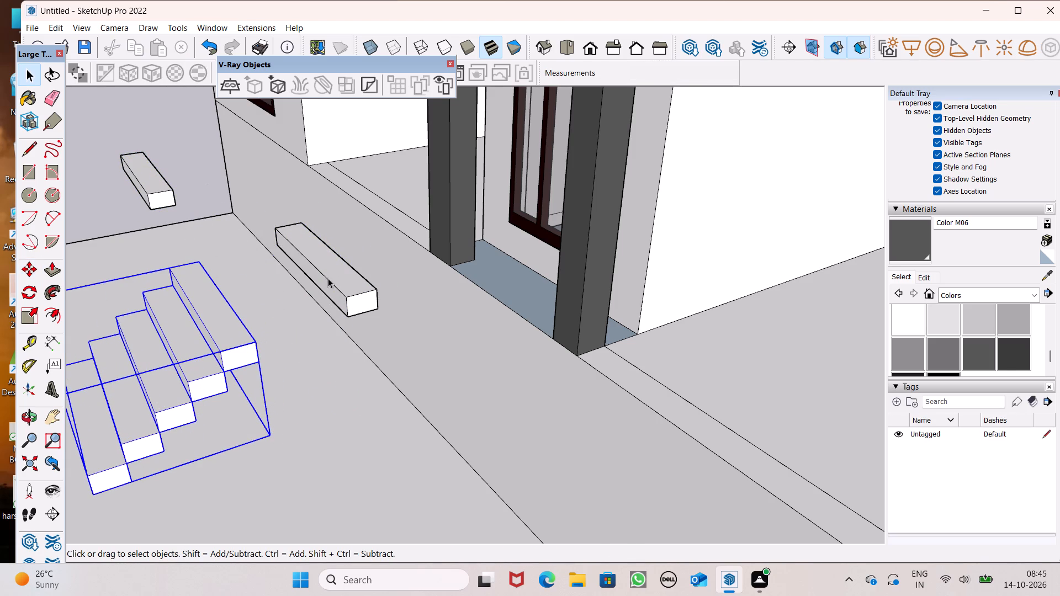
Move the separate sixth block about 2' 10" outward, seating its bottom corner on the stair group's top step.
left_click(349, 296)
key("m")
key("Return")
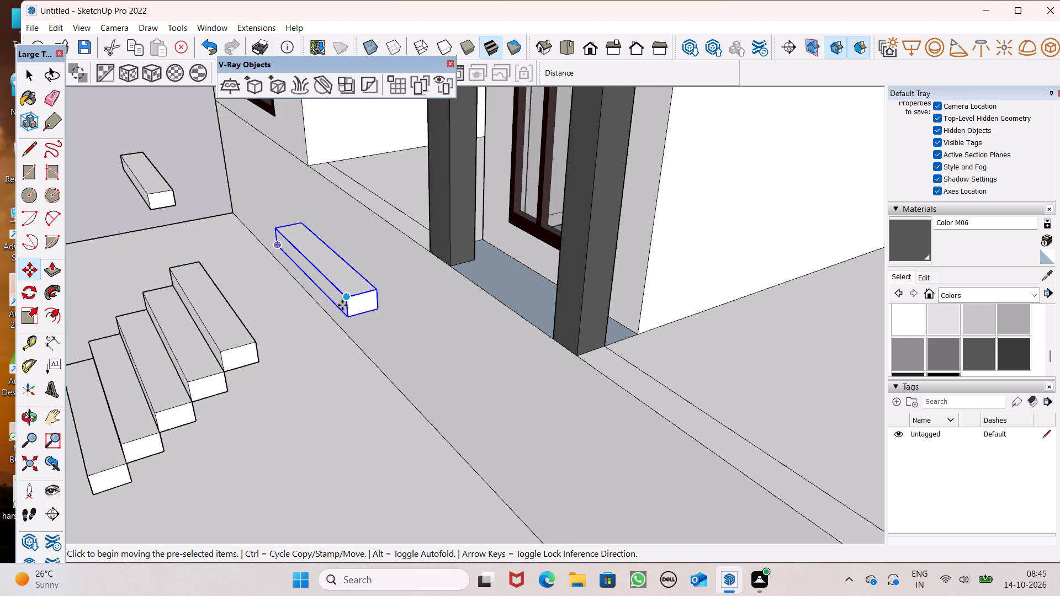
left_click_drag(346, 316, 258, 342)
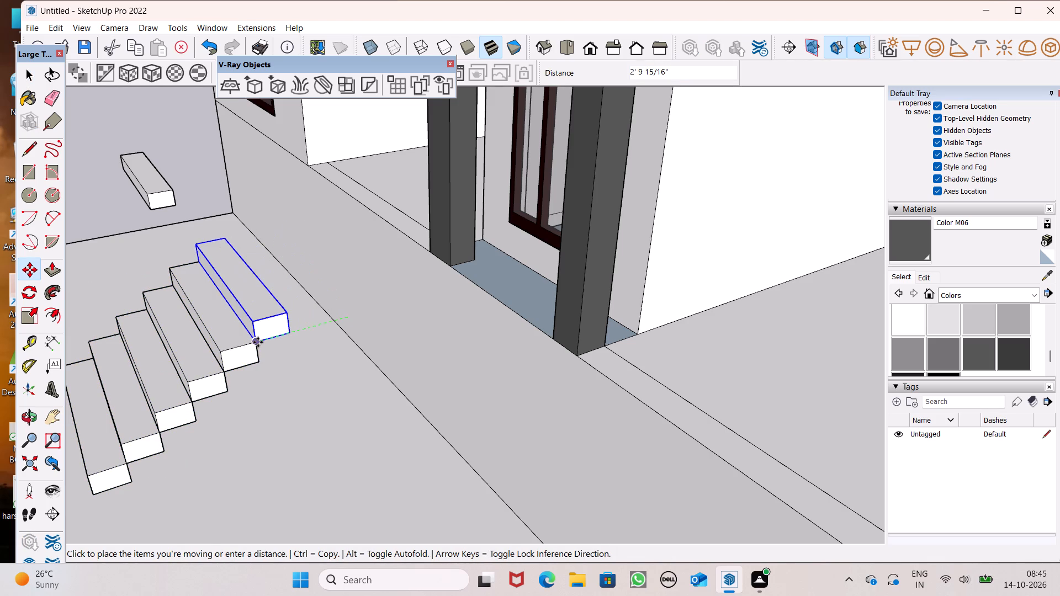
left_click_drag(258, 342, 253, 349)
scroll(262, 355, "up", 7)
scroll(259, 336, "down", 6)
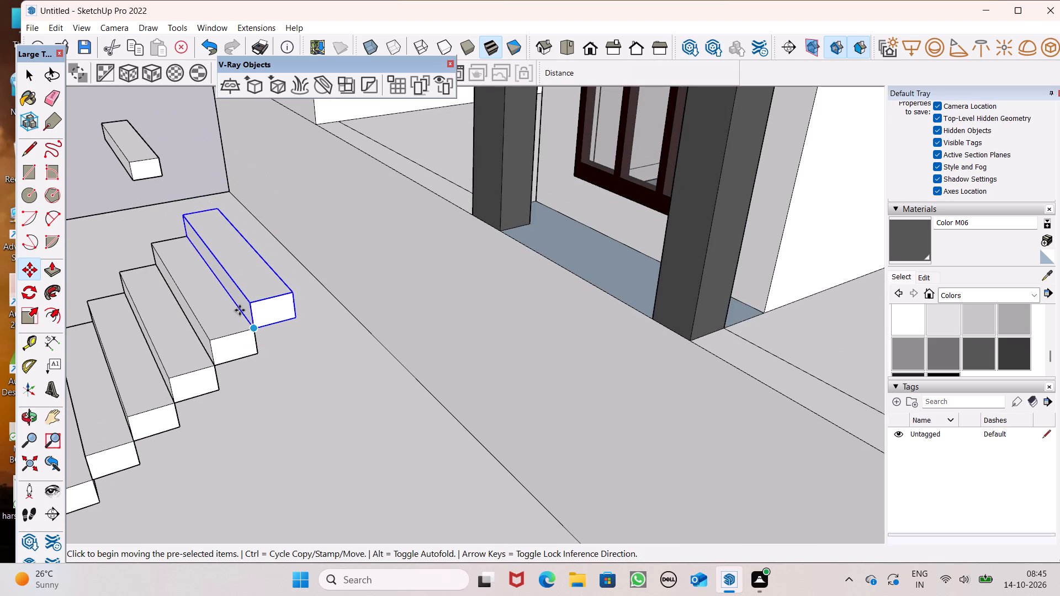
Move the copied block from beyond the slab's end onto the sixth block, as the stair's seventh step.
key("space")
left_click(167, 166)
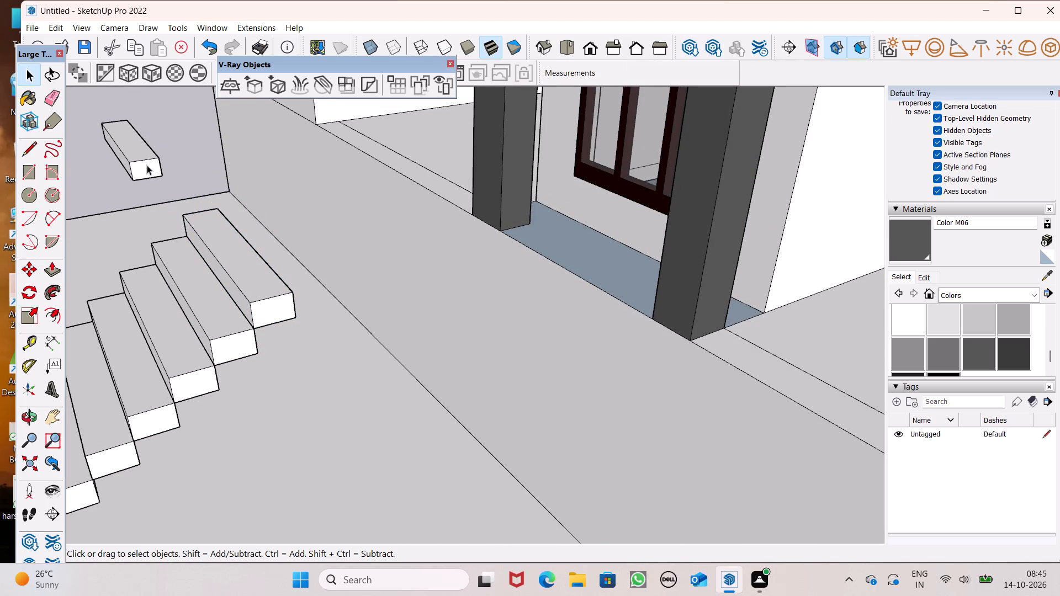
left_click(146, 164)
key("m")
key("Return")
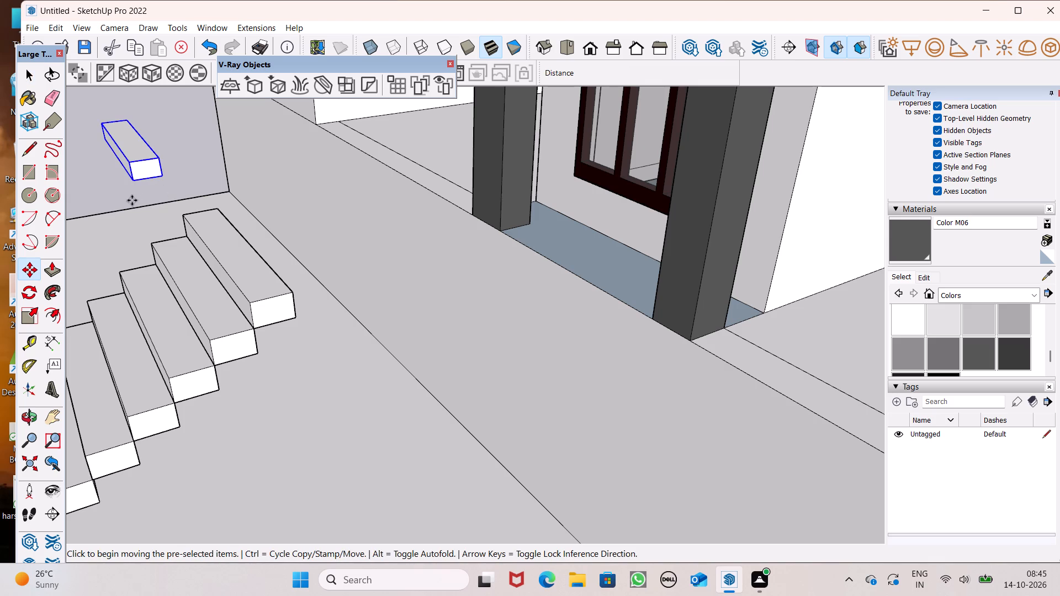
left_click_drag(131, 182, 275, 270)
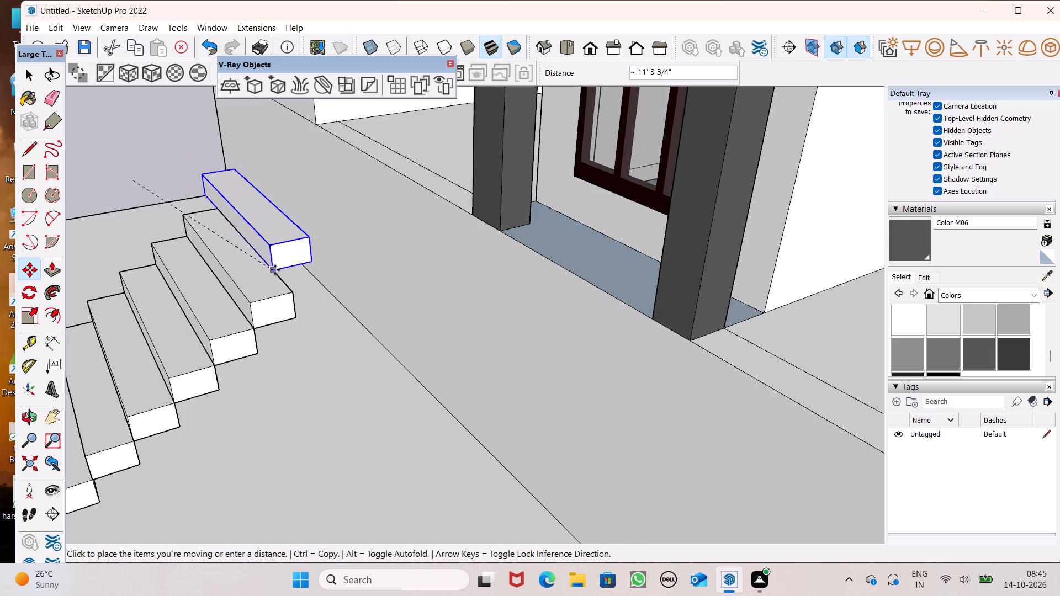
left_click_drag(275, 270, 288, 295)
key("space")
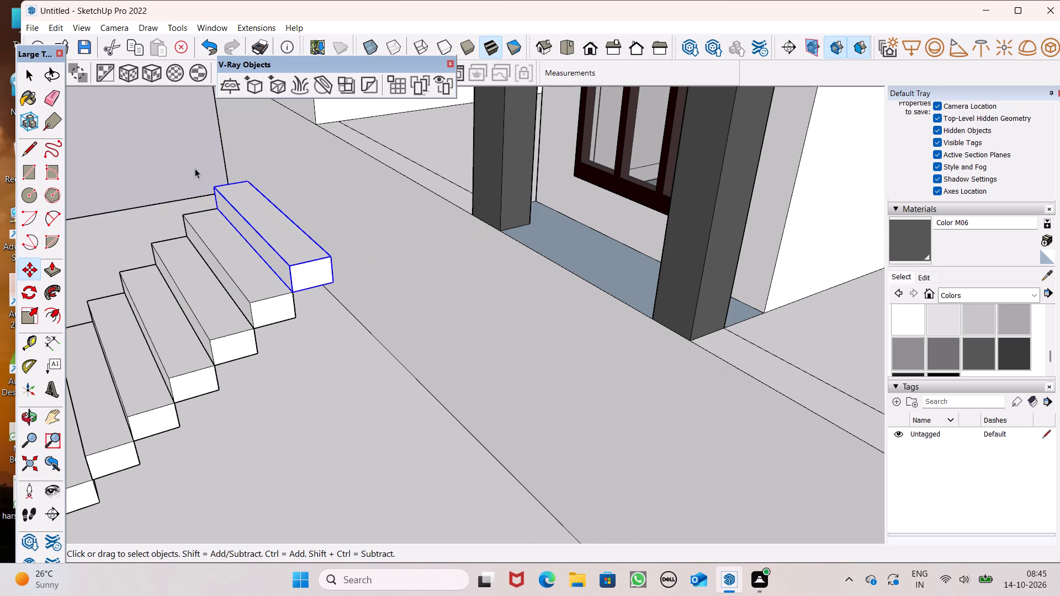
left_click(184, 152)
Select the five-step stair group with the two added top blocks and make them a single group.
scroll(222, 147, "down", 8)
scroll(176, 204, "up", 4, "ctrl")
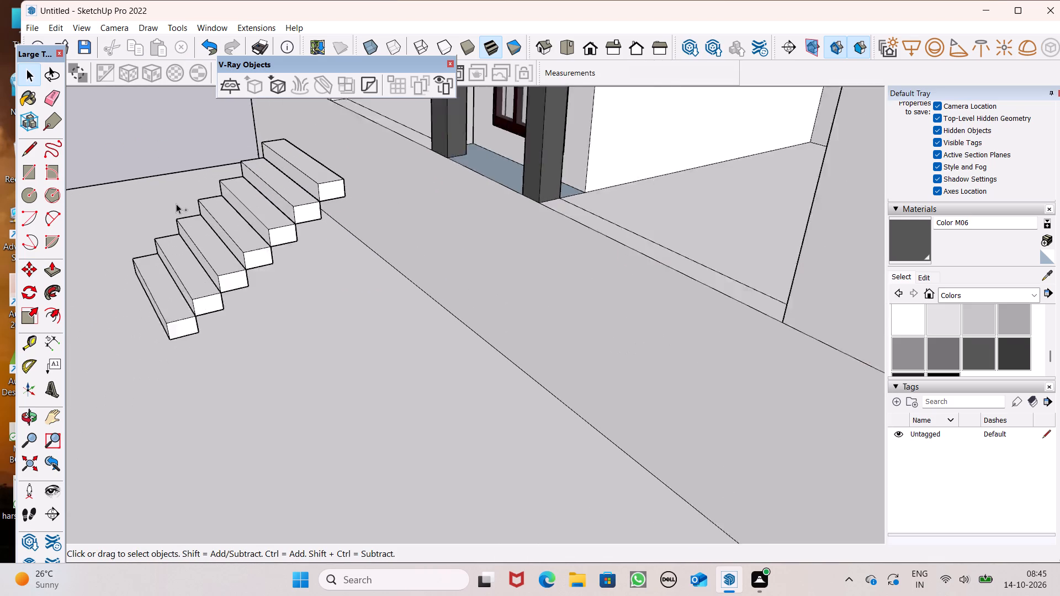
scroll(176, 204, "up", 2, "ctrl")
left_click(154, 298, "ctrl")
left_click(190, 280, "ctrl")
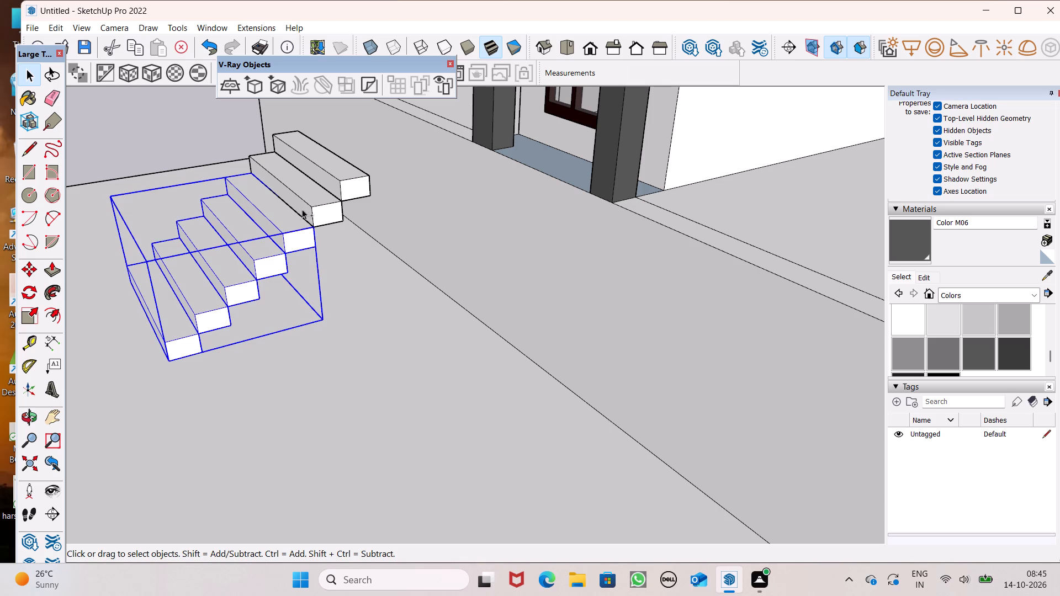
left_click(309, 201, "ctrl")
left_click(336, 182, "ctrl")
right_click(340, 182, "ctrl")
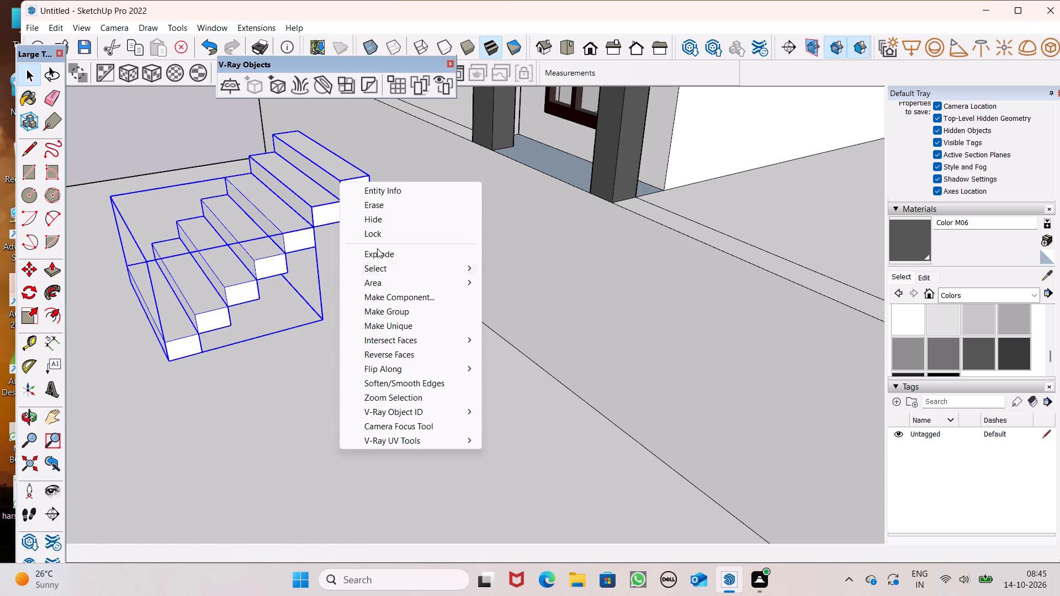
left_click(388, 315, "ctrl")
Move the seven-step stair group toward the building, placing its rear bottom corner on the front wall's base line.
scroll(358, 319, "down", 5)
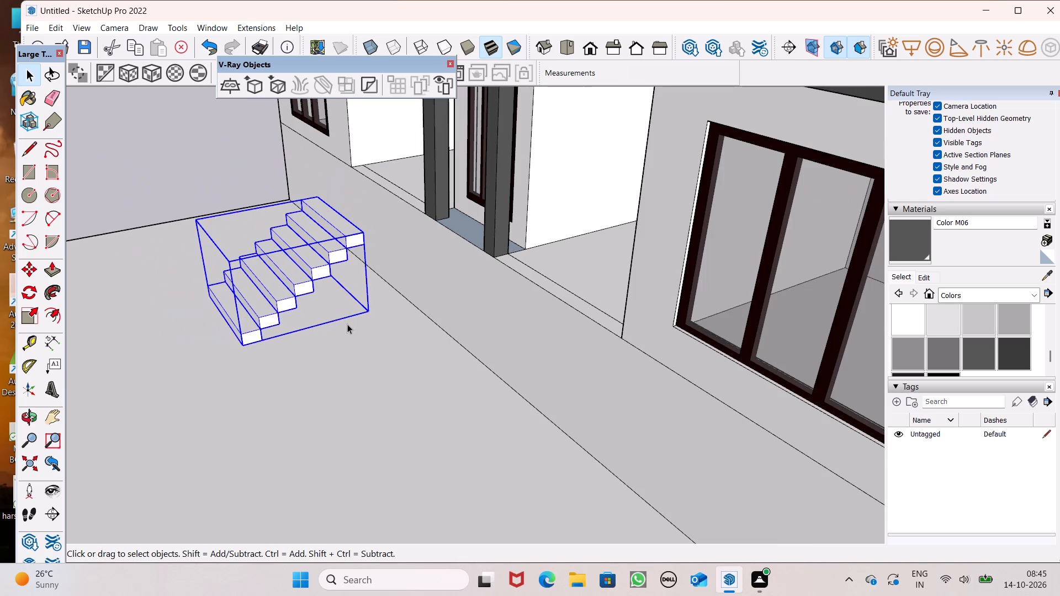
key("m")
key("Return")
scroll(372, 269, "up", 2)
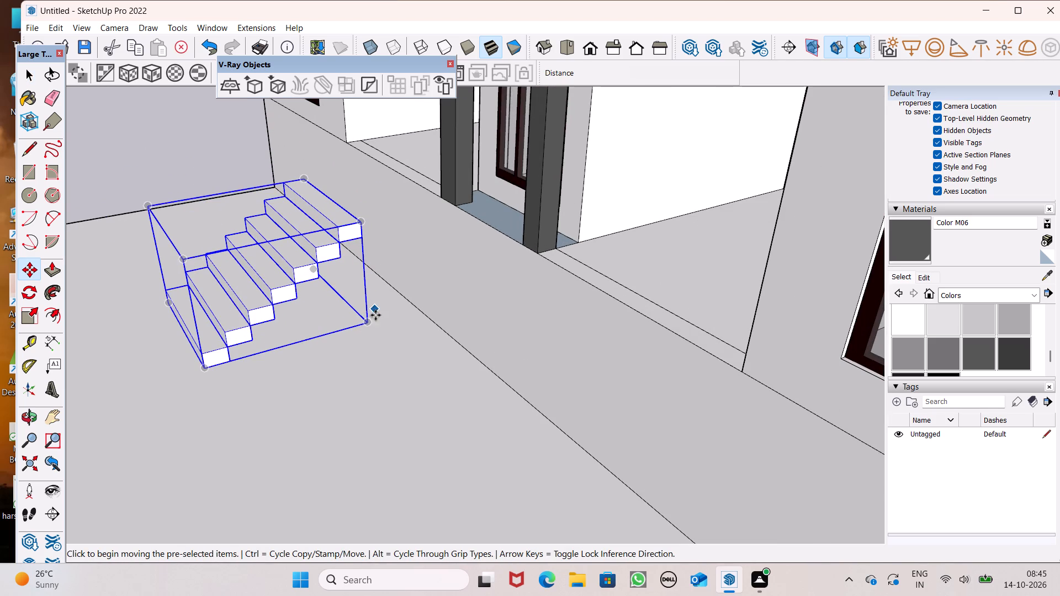
left_click_drag(372, 327, 433, 301)
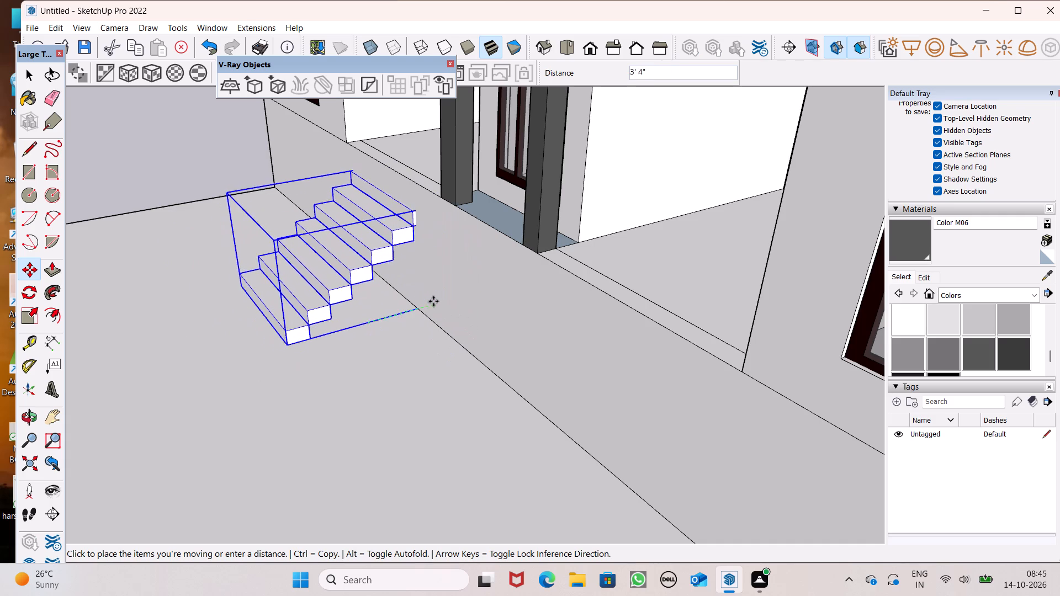
left_click_drag(433, 301, 411, 298)
Slide the stair group along the front wall's base line toward the main entrance.
middle_click_drag(400, 266, 535, 304)
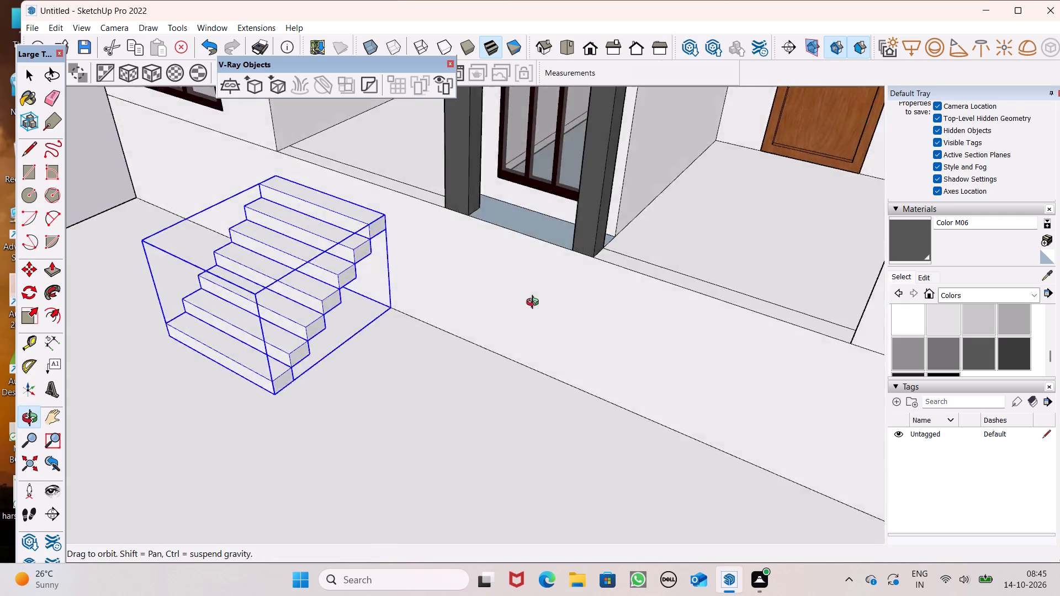
middle_click_drag(535, 304, 737, 297)
middle_click_drag(479, 324, 420, 353)
scroll(398, 336, "up", 2)
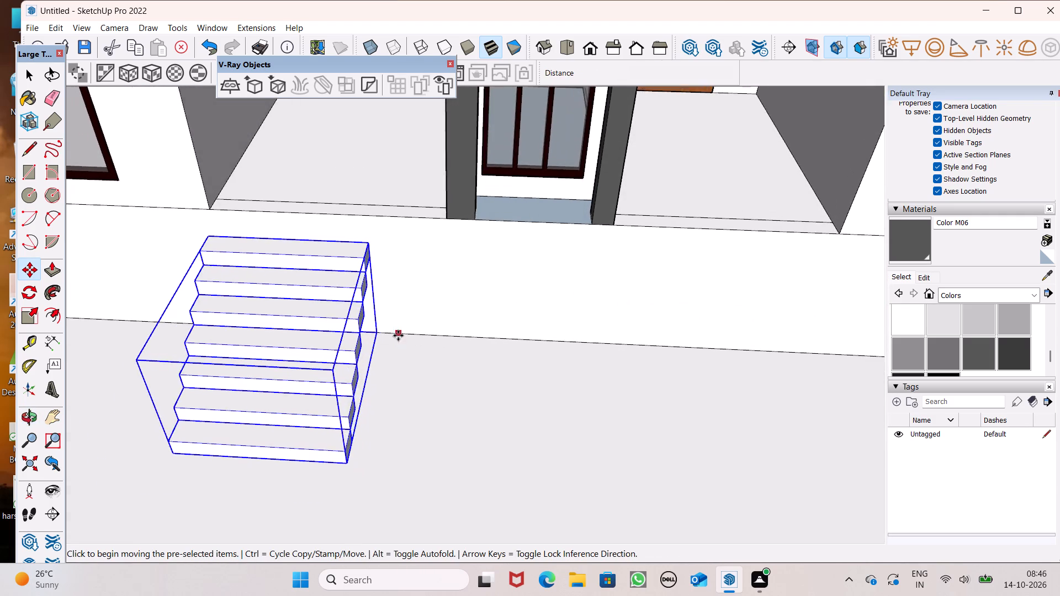
scroll(398, 336, "up", 3)
left_click_drag(362, 331, 426, 334)
scroll(421, 335, "down", 11)
Move the stair group about 4' 2 1/2" outward from the front wall across the slab.
middle_click_drag(447, 368, 720, 306)
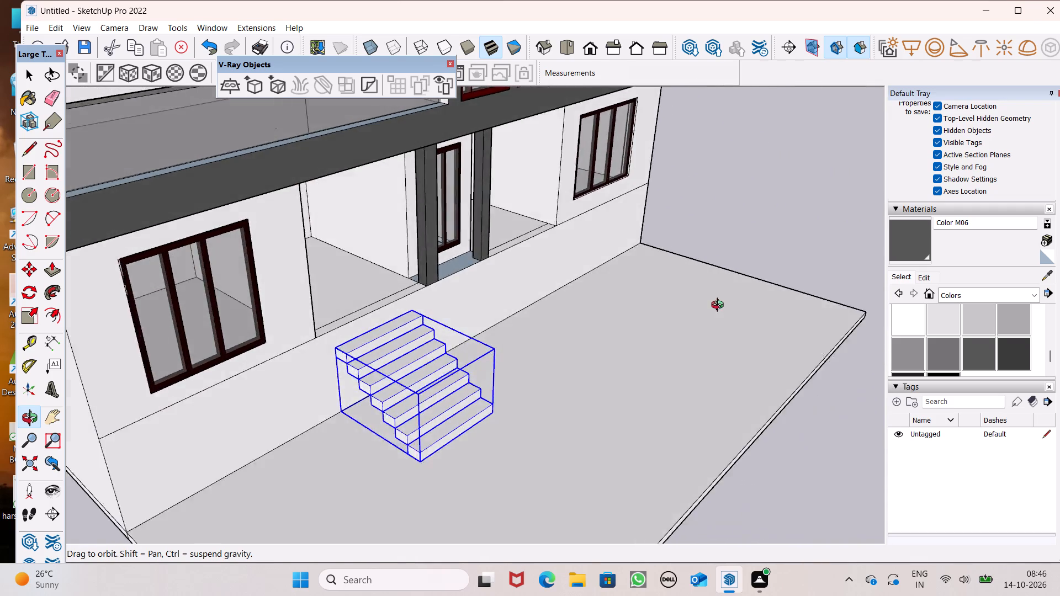
middle_click_drag(720, 306, 735, 292)
scroll(404, 273, "up", 2)
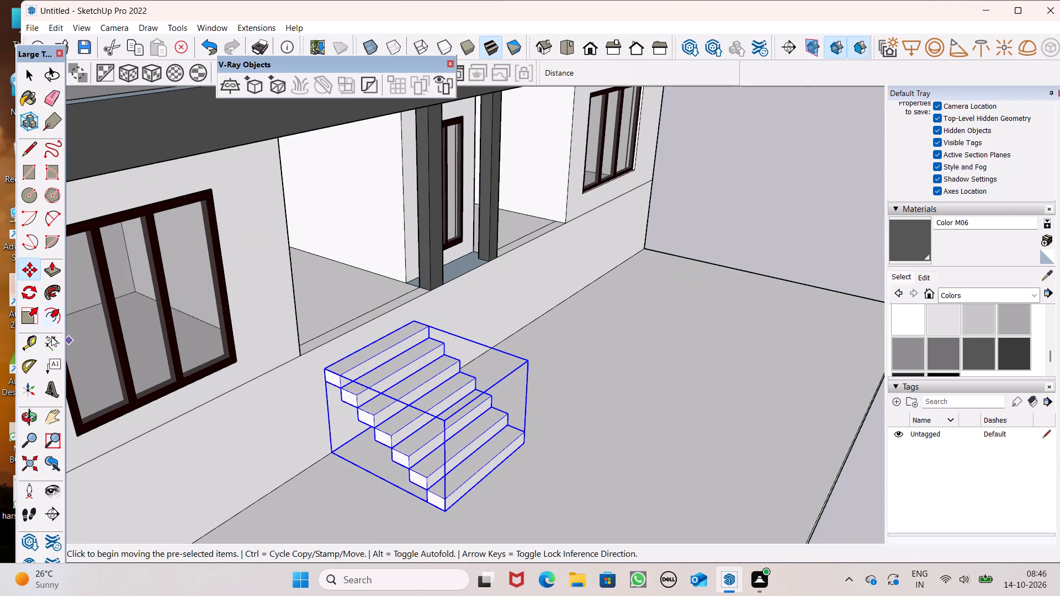
scroll(228, 345, "down", 1)
scroll(314, 397, "down", 2)
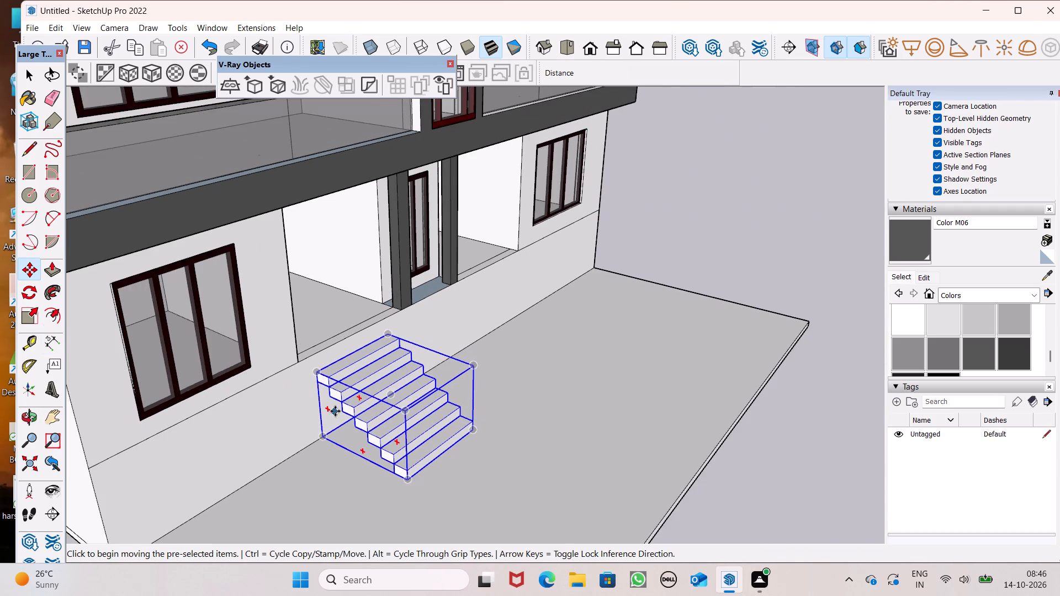
scroll(335, 411, "down", 2)
scroll(370, 400, "up", 1)
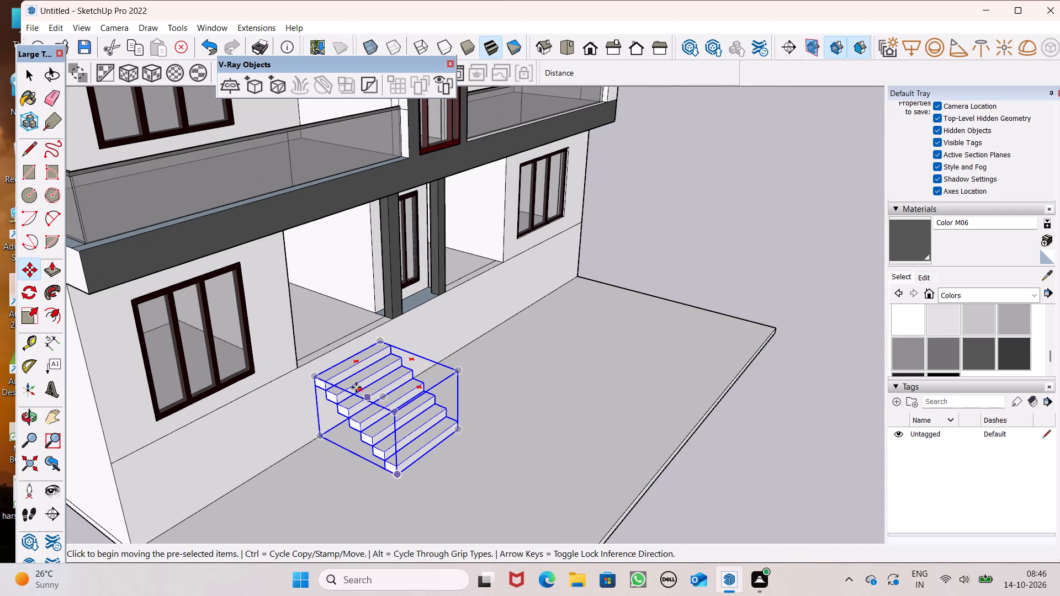
scroll(345, 370, "up", 6)
scroll(341, 372, "down", 6)
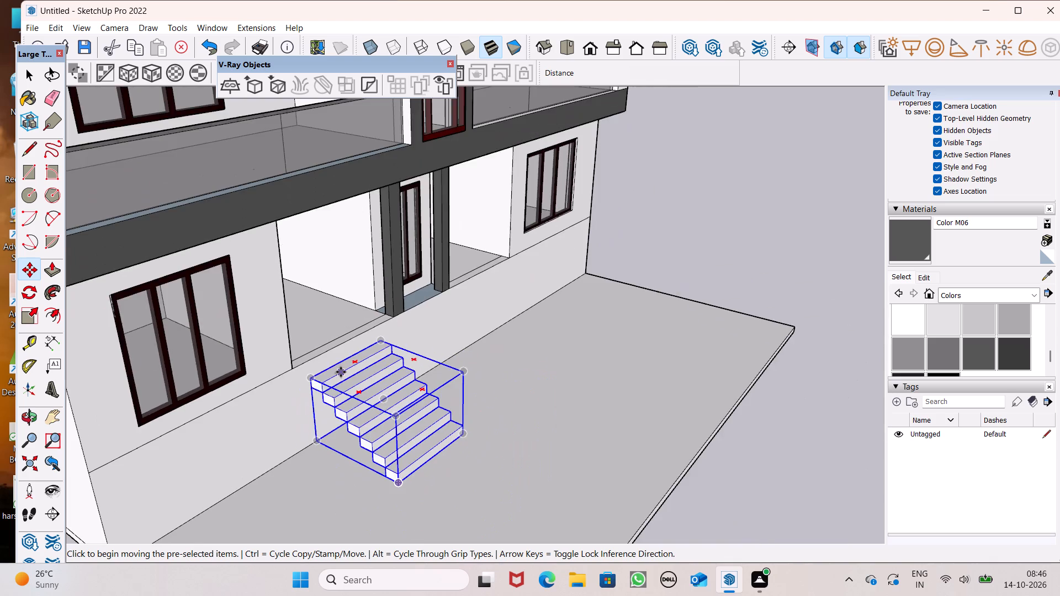
scroll(338, 366, "down", 5)
left_click_drag(376, 441, 394, 464)
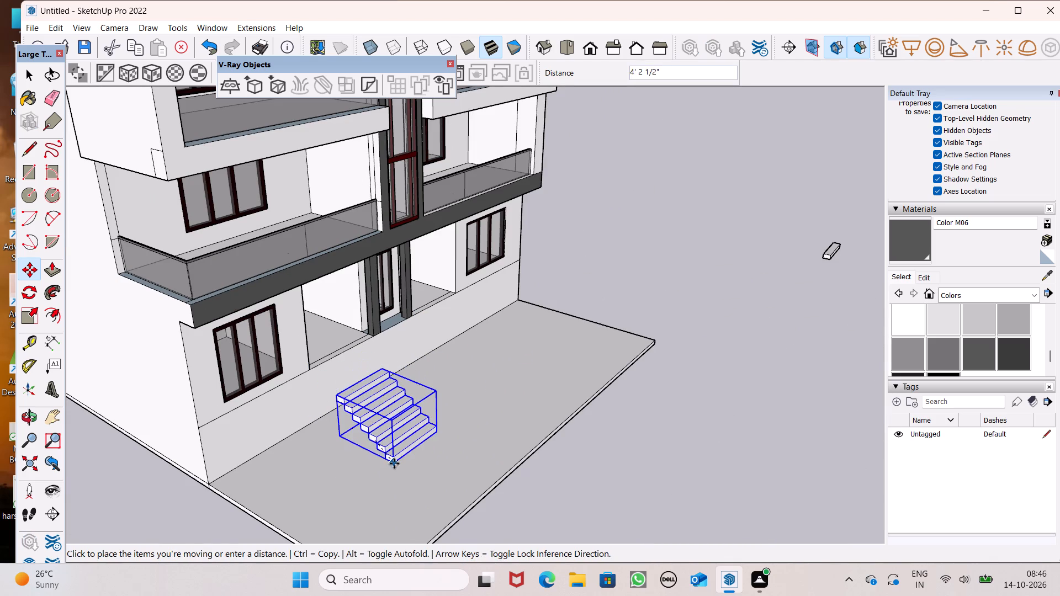
left_click_drag(394, 464, 395, 464)
key("space")
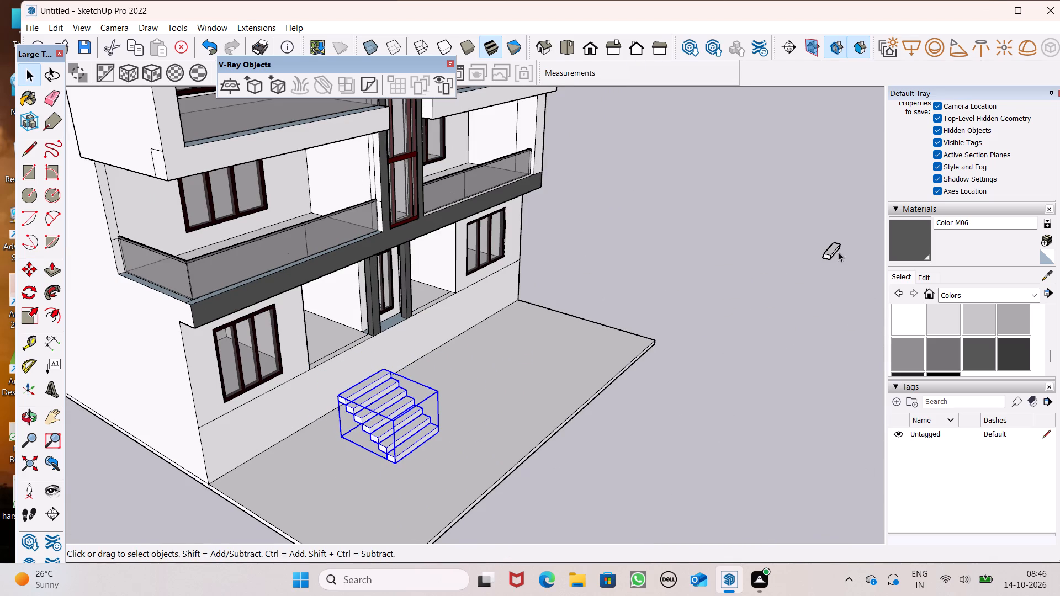
Copy the spare block from the ground beyond the slab onto the stair's top step, as its eighth step.
left_click(830, 251)
key("m")
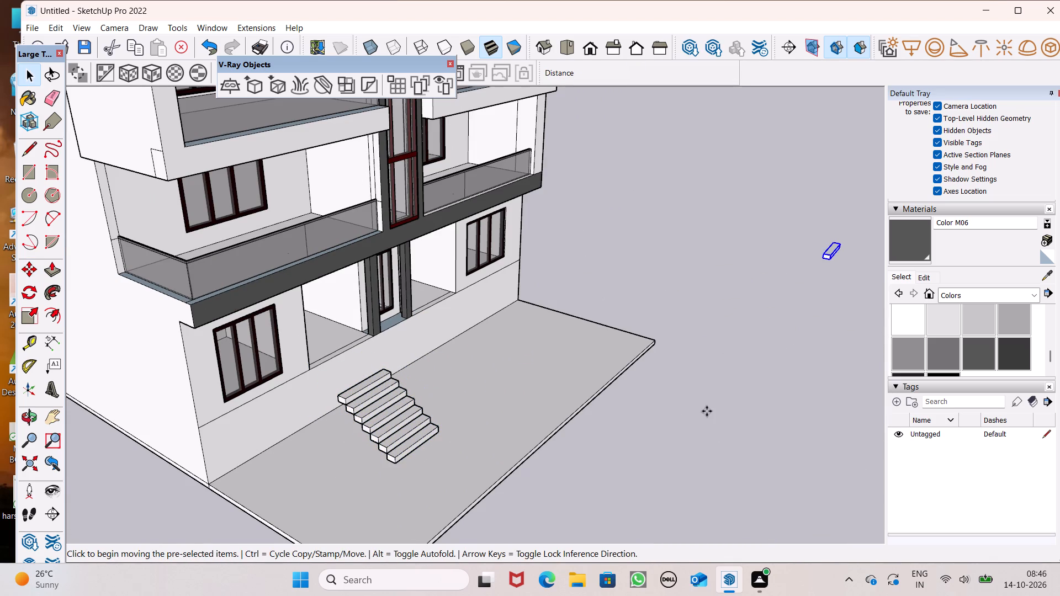
key("Return")
left_click_drag(831, 263, 339, 406)
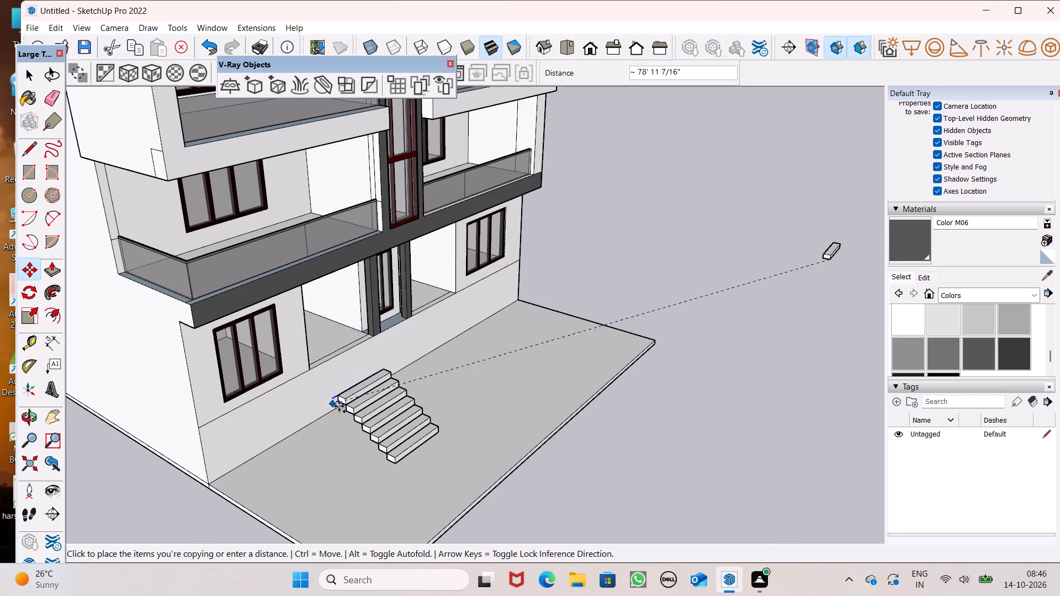
left_click_drag(339, 406, 341, 398)
middle_click_drag(335, 422, 426, 409)
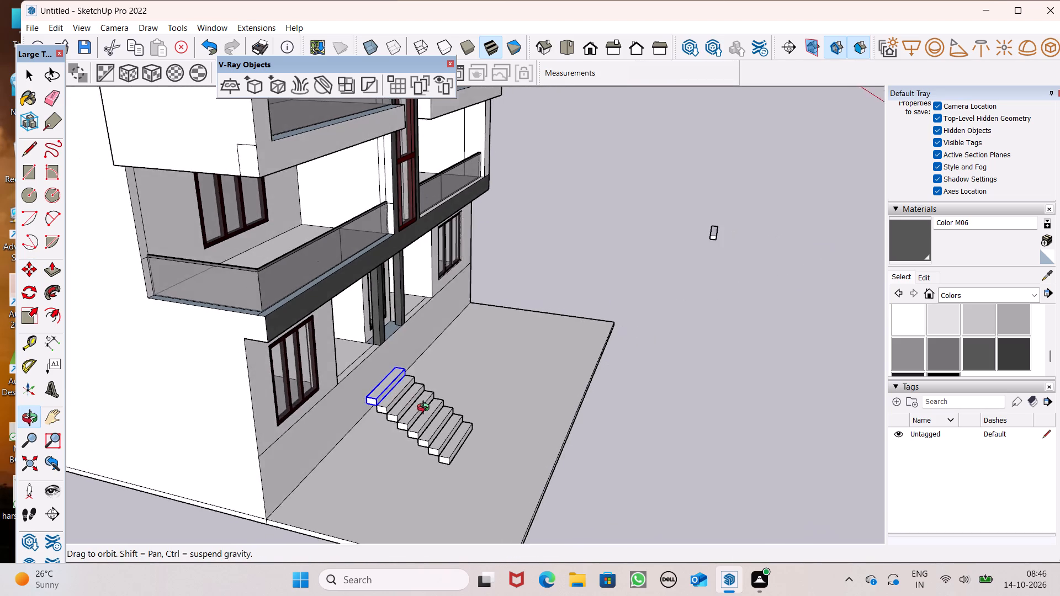
middle_click_drag(426, 409, 427, 408)
scroll(390, 399, "up", 11)
Group the seven-step stair together with the block on its top into one eight-step stair group.
left_click(405, 412, "ctrl")
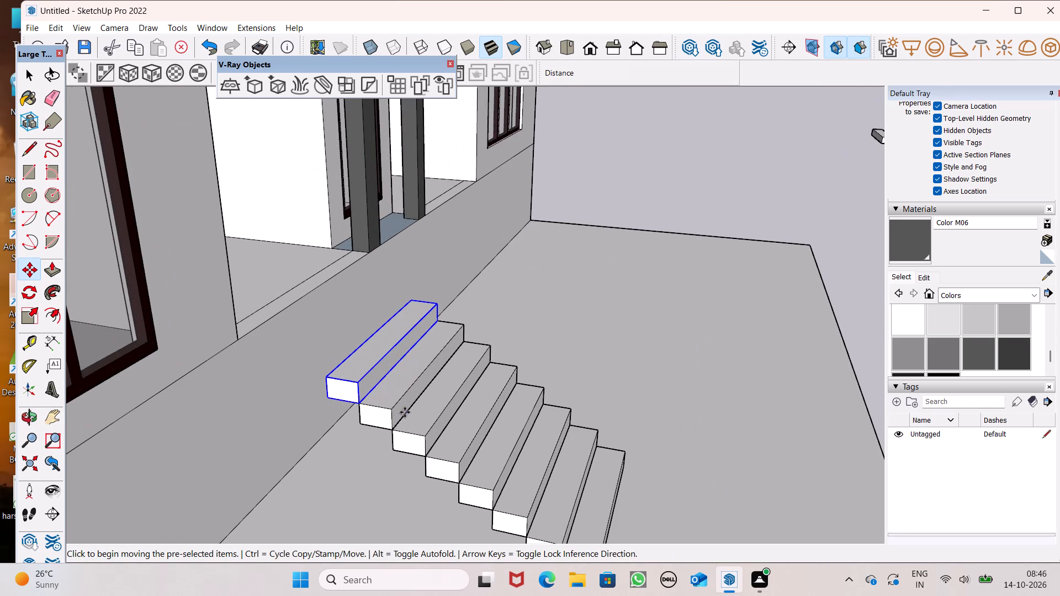
key("space")
left_click(396, 415)
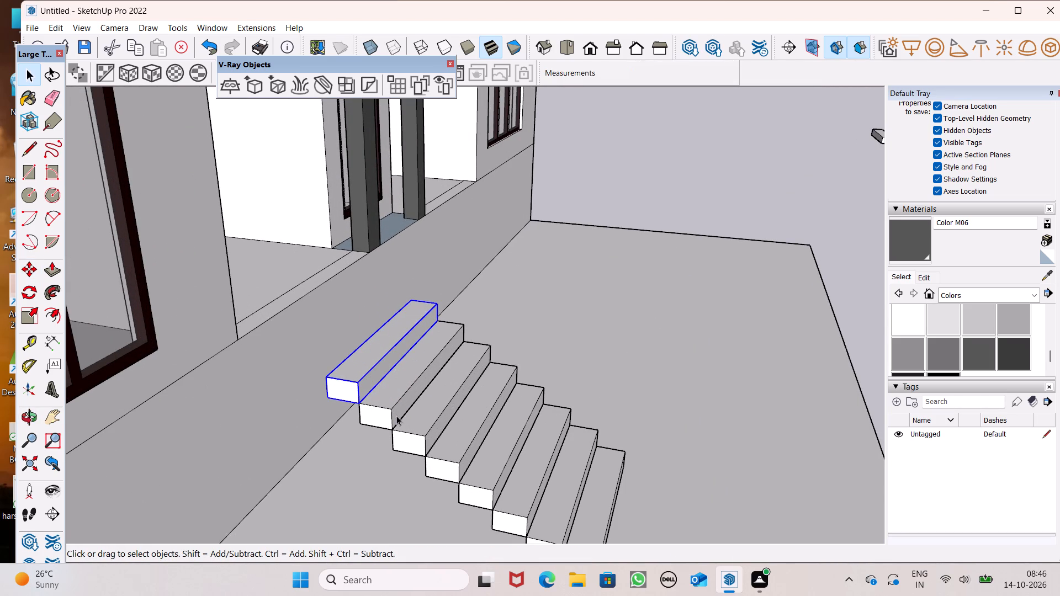
left_click(353, 377, "ctrl")
right_click(353, 376, "ctrl")
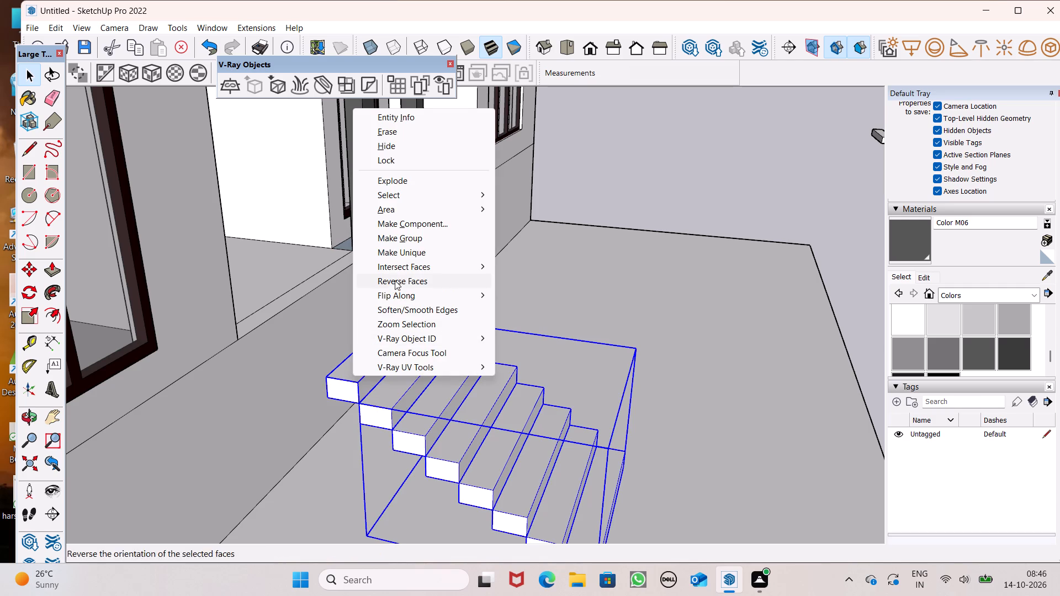
left_click(395, 241, "ctrl")
Move the eight-step stair group about 4' 1 11/16" toward the building, placing its rear bottom corner on the front wall's base line.
key("m")
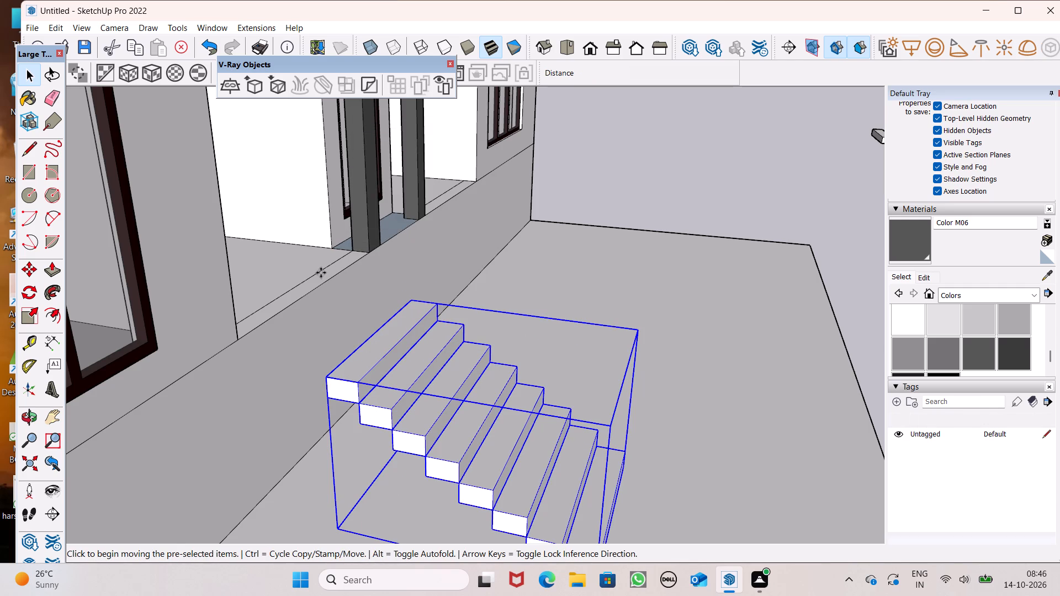
key("Return")
left_click_drag(323, 377, 288, 337)
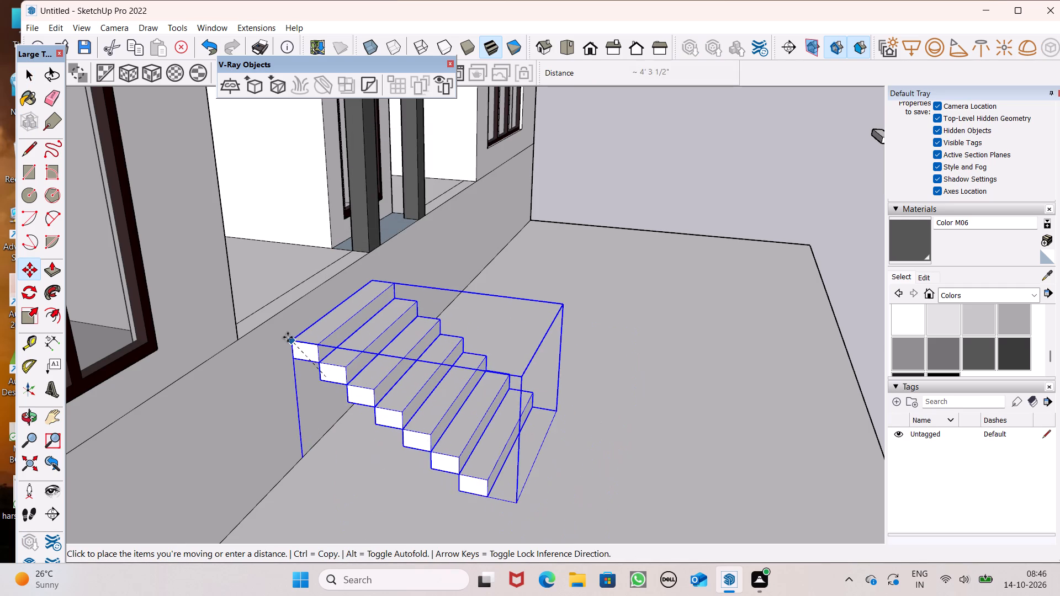
left_click_drag(288, 337, 284, 323)
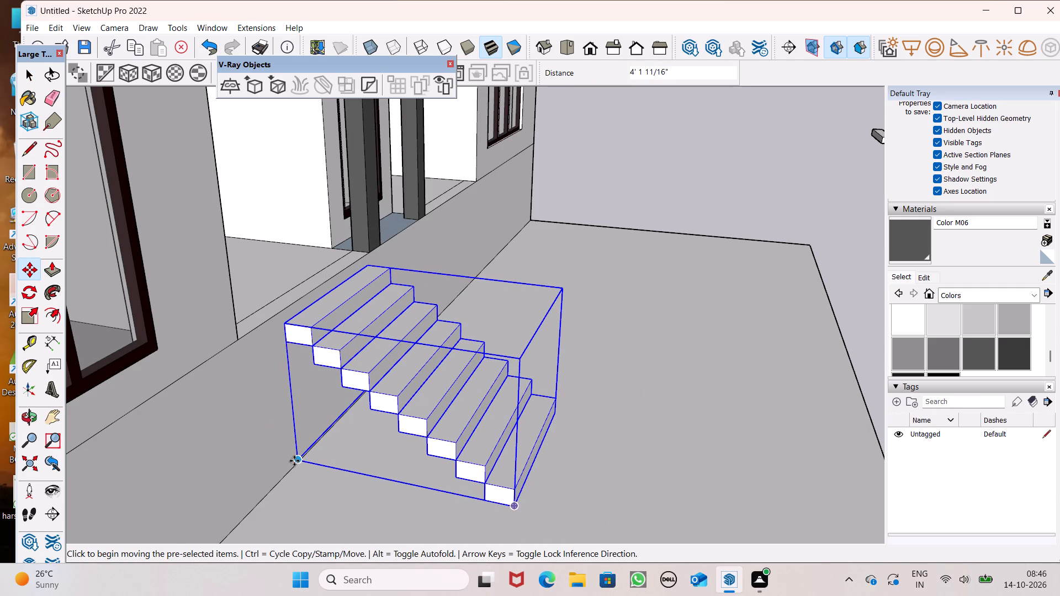
left_click_drag(295, 460, 304, 455)
scroll(355, 382, "down", 6)
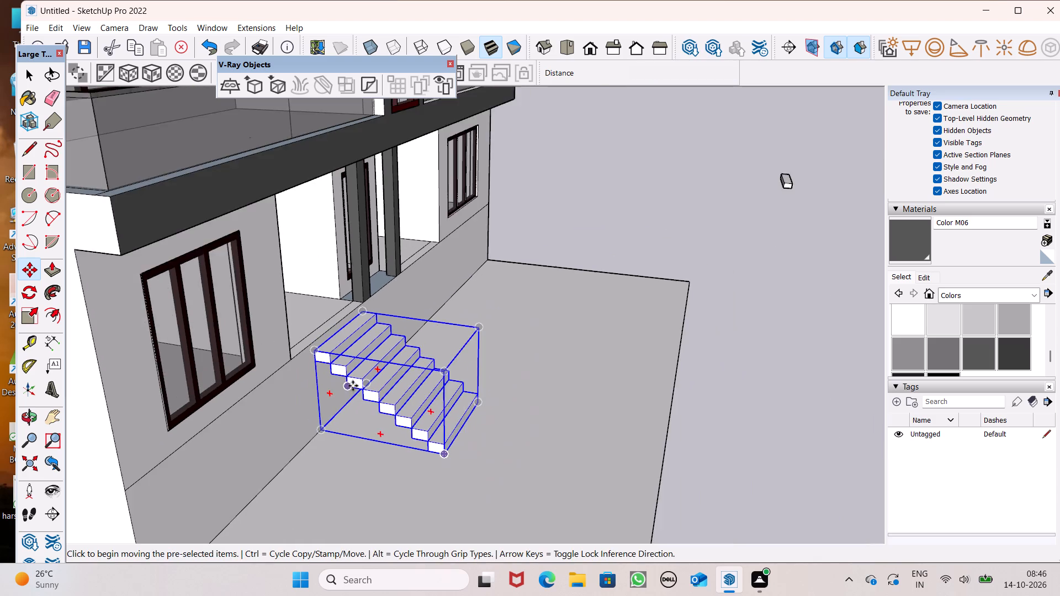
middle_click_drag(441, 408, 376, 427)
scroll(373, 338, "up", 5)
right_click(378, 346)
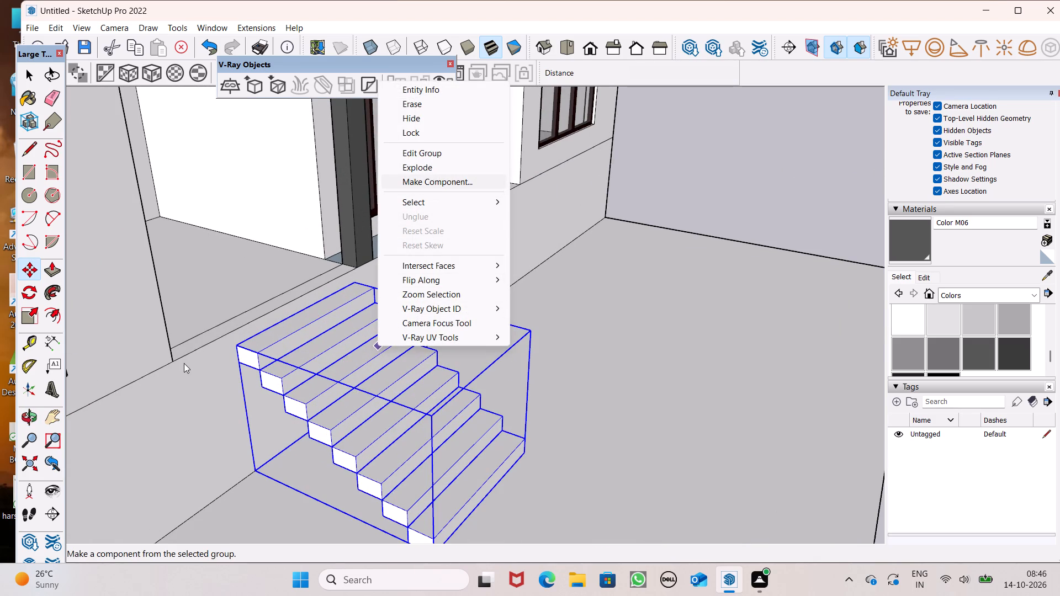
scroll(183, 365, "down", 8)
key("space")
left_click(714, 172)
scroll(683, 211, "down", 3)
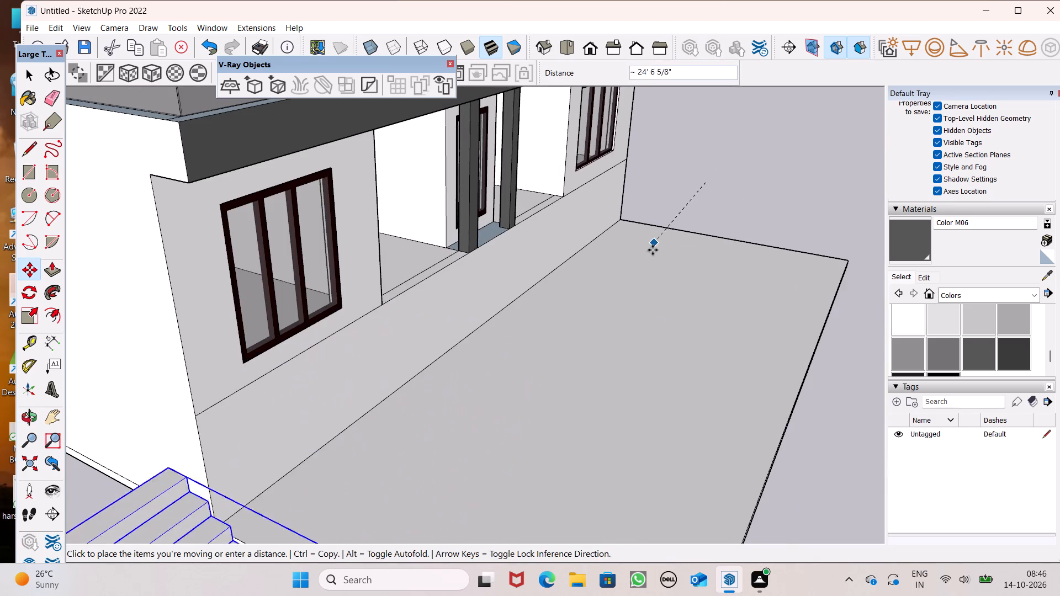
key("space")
Slide the eight-step stair group slightly along the front wall, away from the entrance columns.
middle_click_drag(728, 242, 359, 379)
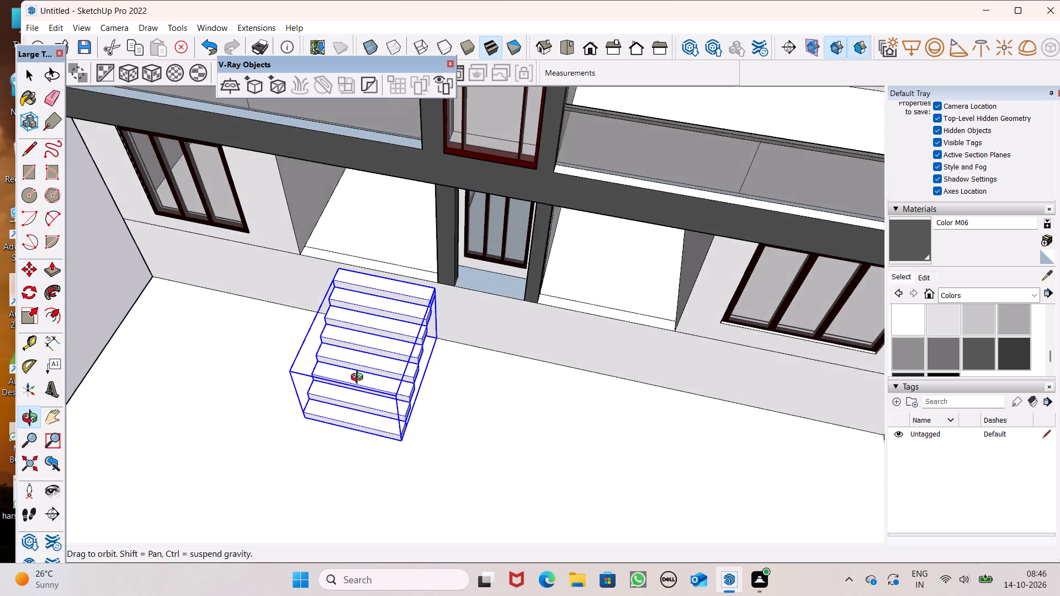
middle_click_drag(359, 379, 354, 376)
scroll(469, 337, "up", 7)
key("m")
key("Return")
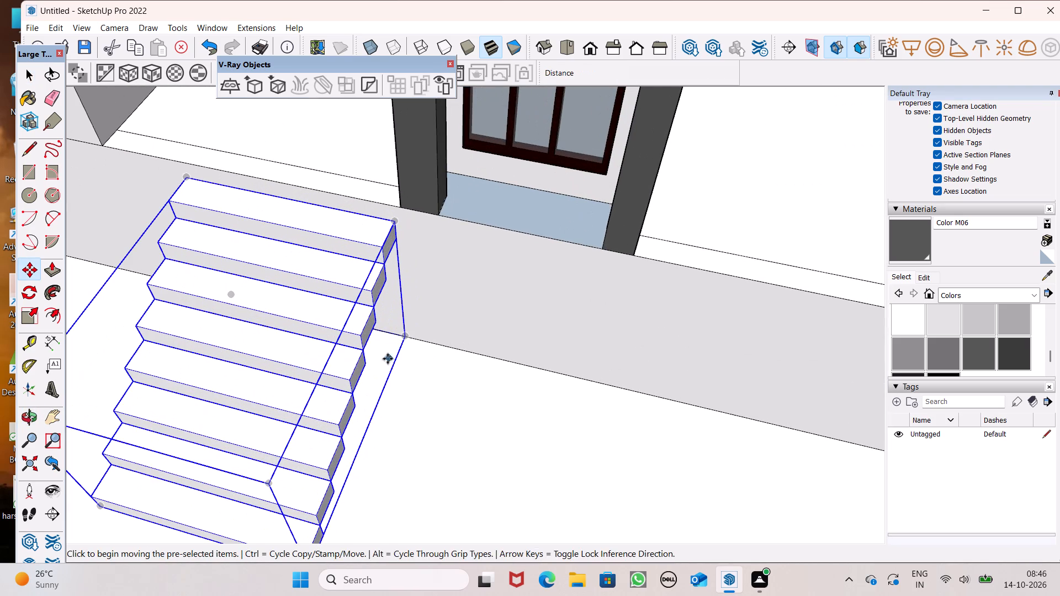
left_click_drag(404, 337, 370, 322)
Copy the stair group along the front wall's base line to the opening on the other side of the entrance columns.
left_click_drag(368, 329, 772, 406)
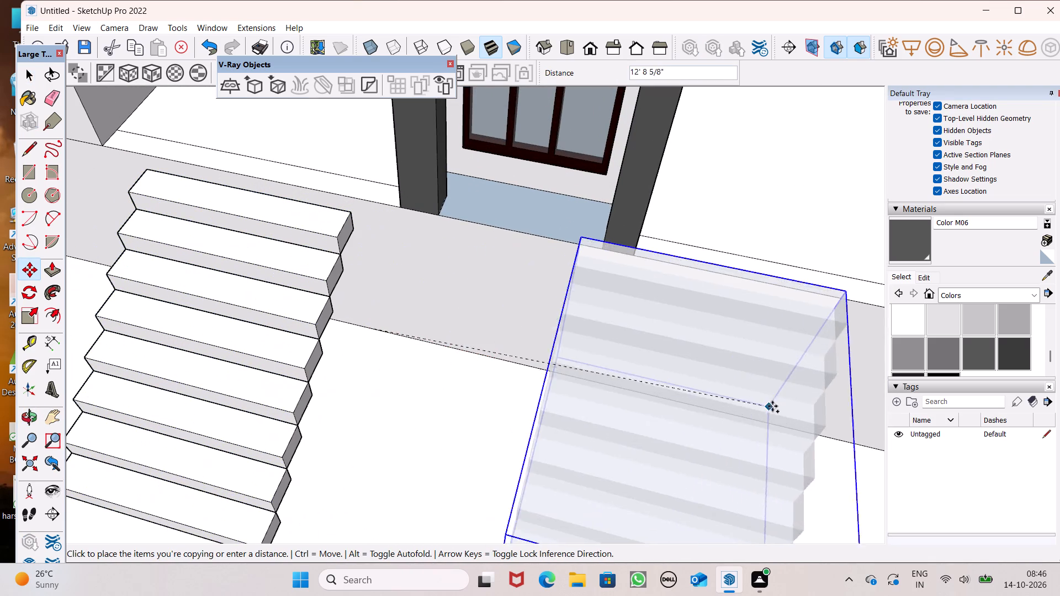
left_click_drag(772, 406, 844, 439)
key("space")
scroll(592, 380, "down", 2)
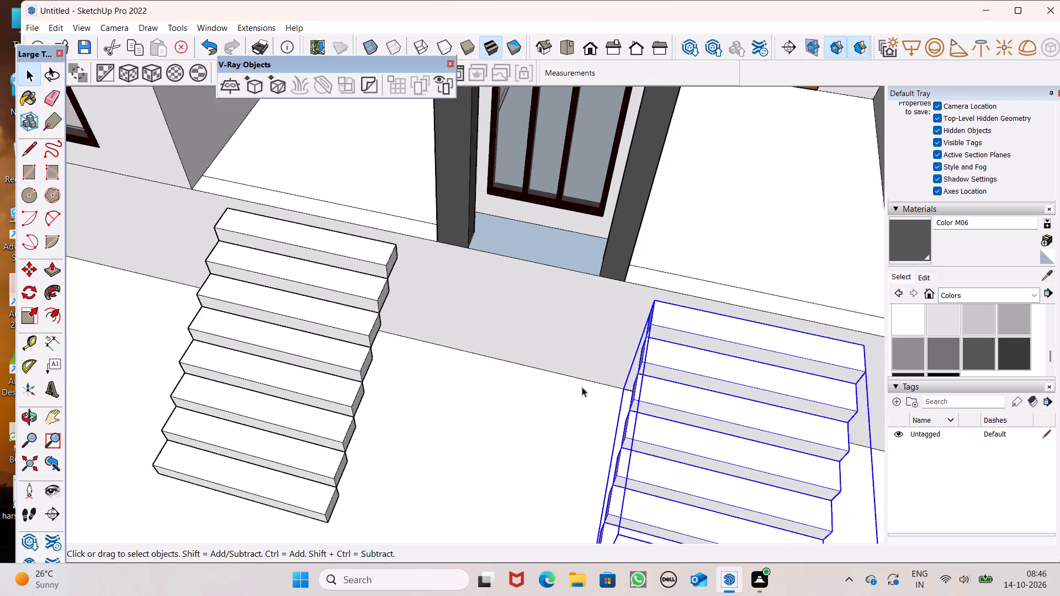
scroll(582, 387, "down", 3)
key("space")
scroll(473, 387, "down", 12)
left_click(219, 345)
Explode the outer group of the original stair, on the left side of the entrance columns when facing the building.
scroll(432, 391, "up", 2)
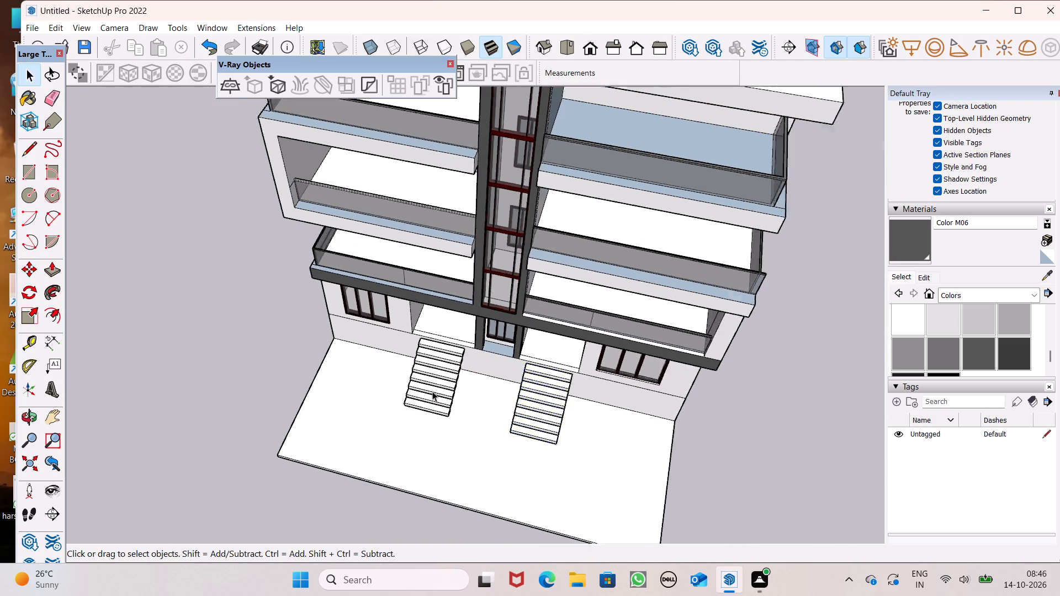
scroll(432, 391, "up", 4)
middle_click_drag(497, 417, 773, 290)
scroll(773, 290, "up", 1)
scroll(427, 313, "up", 4)
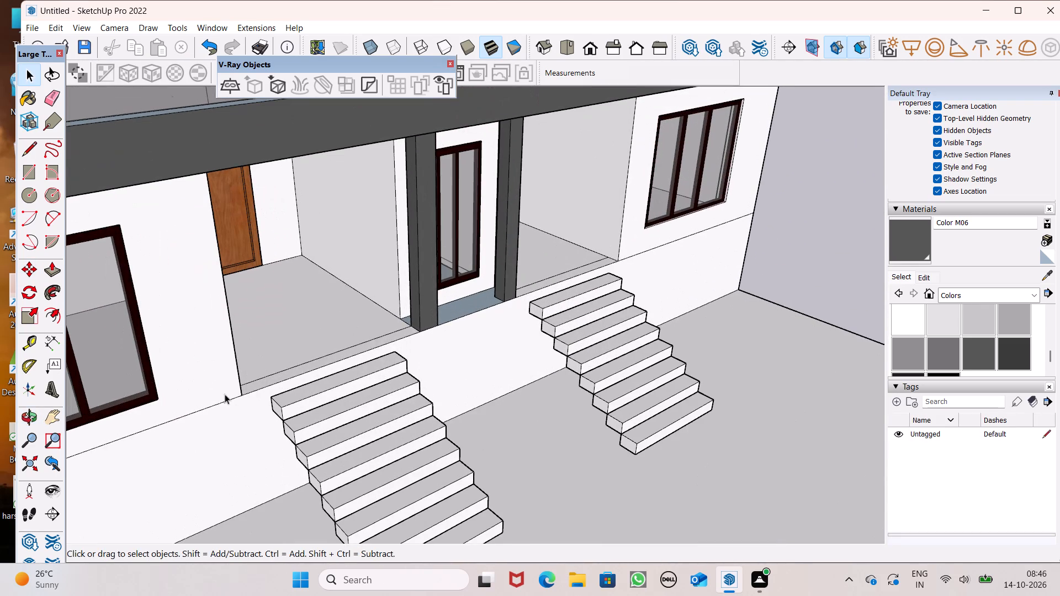
middle_click_drag(325, 416, 374, 402)
scroll(364, 381, "up", 7)
middle_click_drag(348, 393, 375, 390)
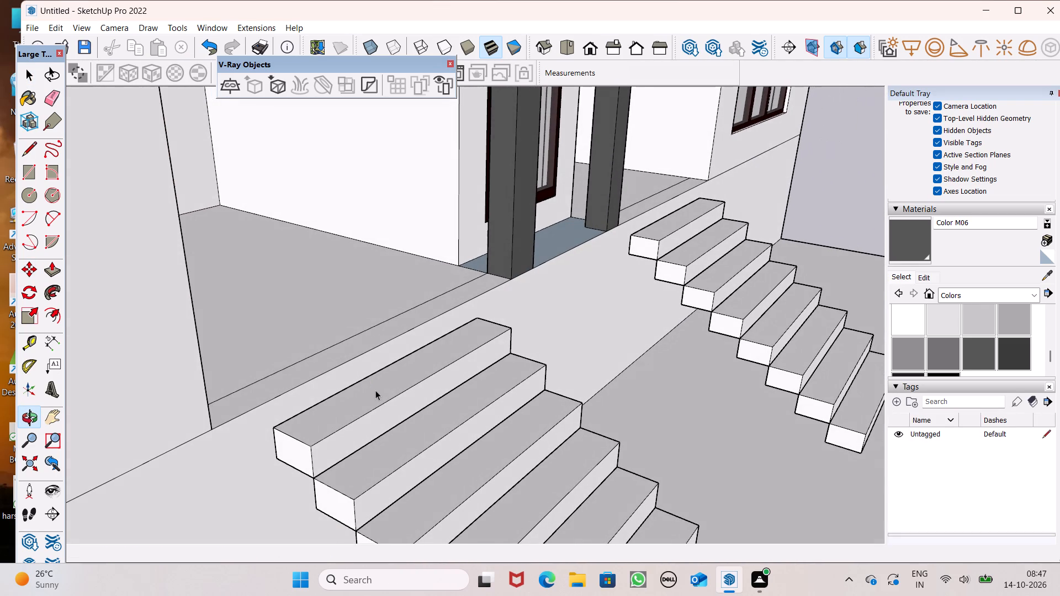
middle_click_drag(375, 390, 373, 387)
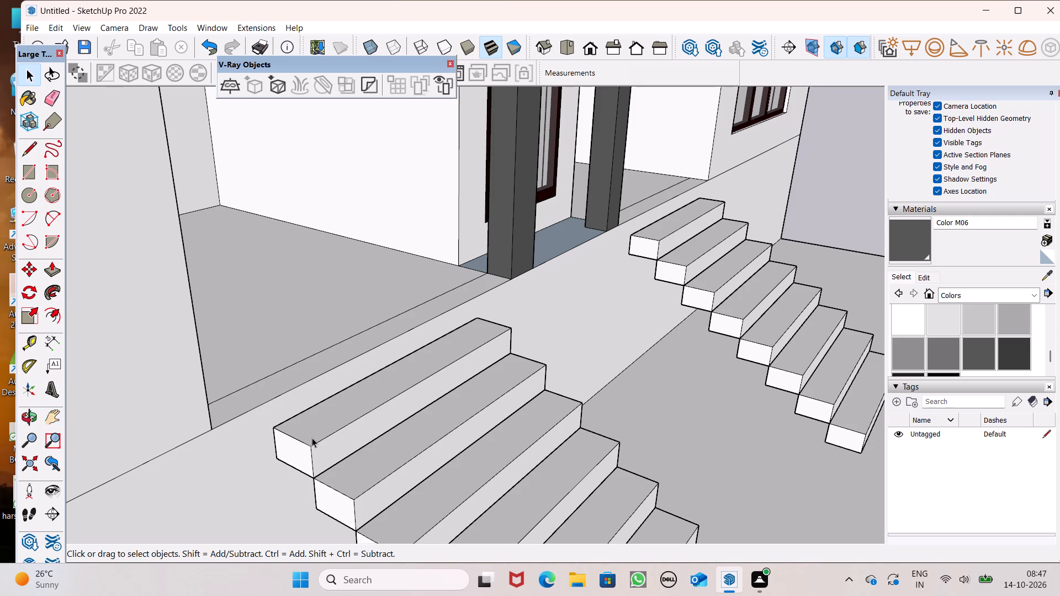
left_click(311, 434)
right_click(321, 427)
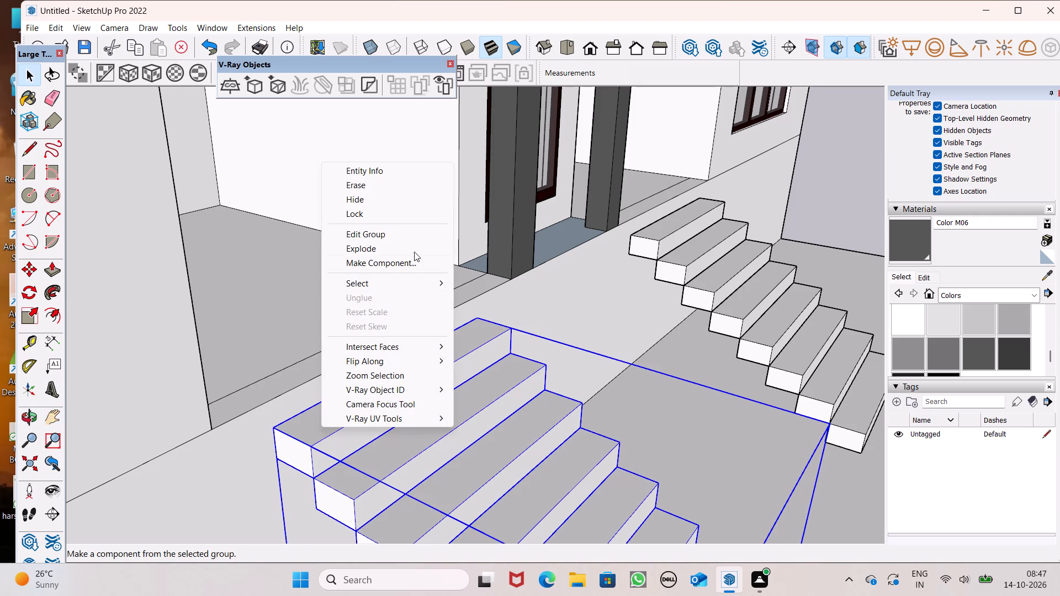
left_click(414, 252)
Explode the nested group holding the original stair's lower seven steps.
left_click(427, 458)
right_click(418, 454)
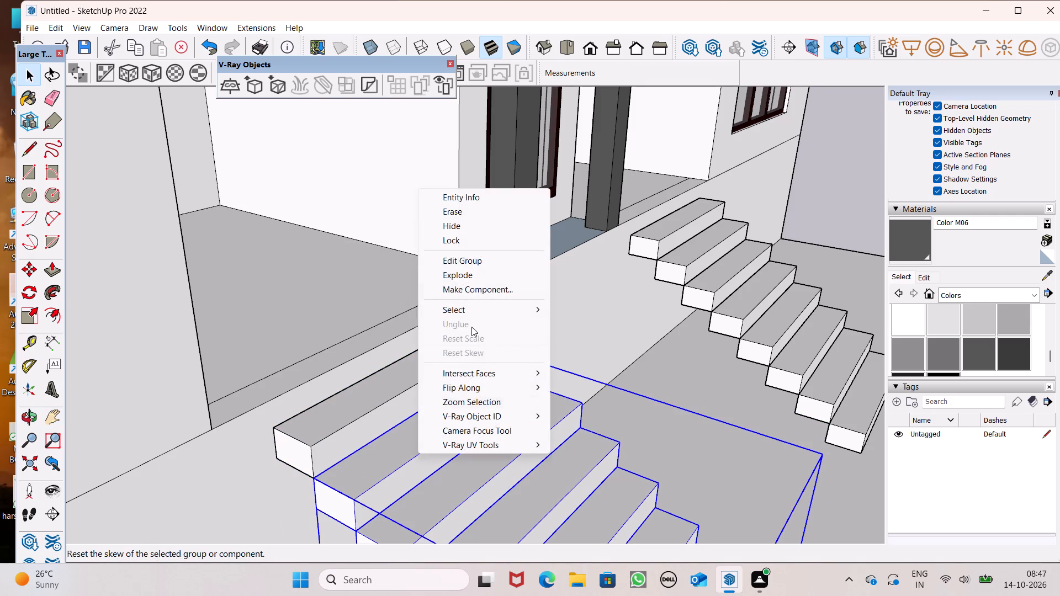
left_click(468, 283)
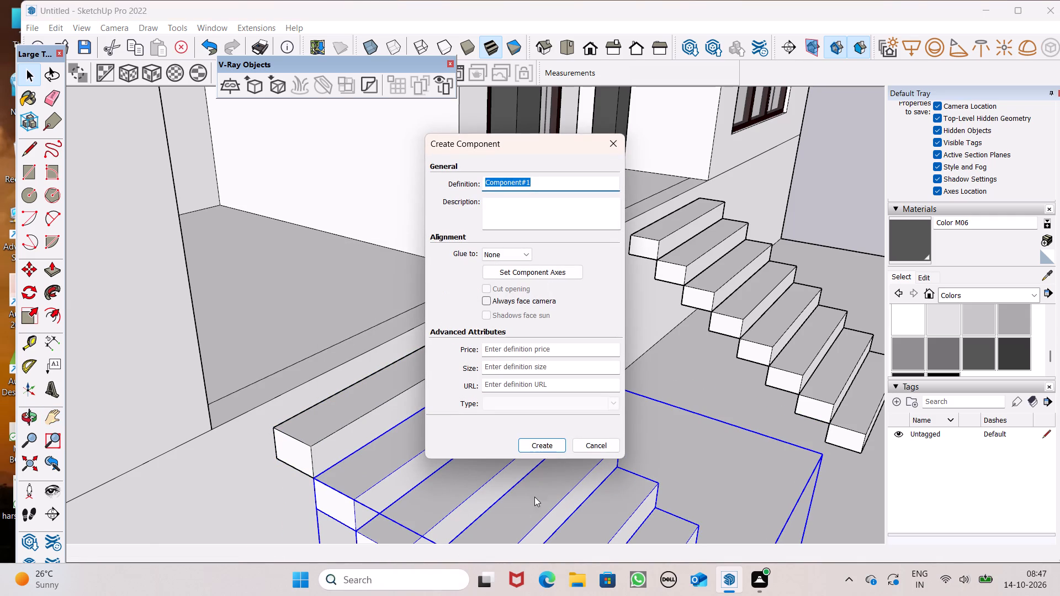
left_click(587, 448)
right_click(507, 498)
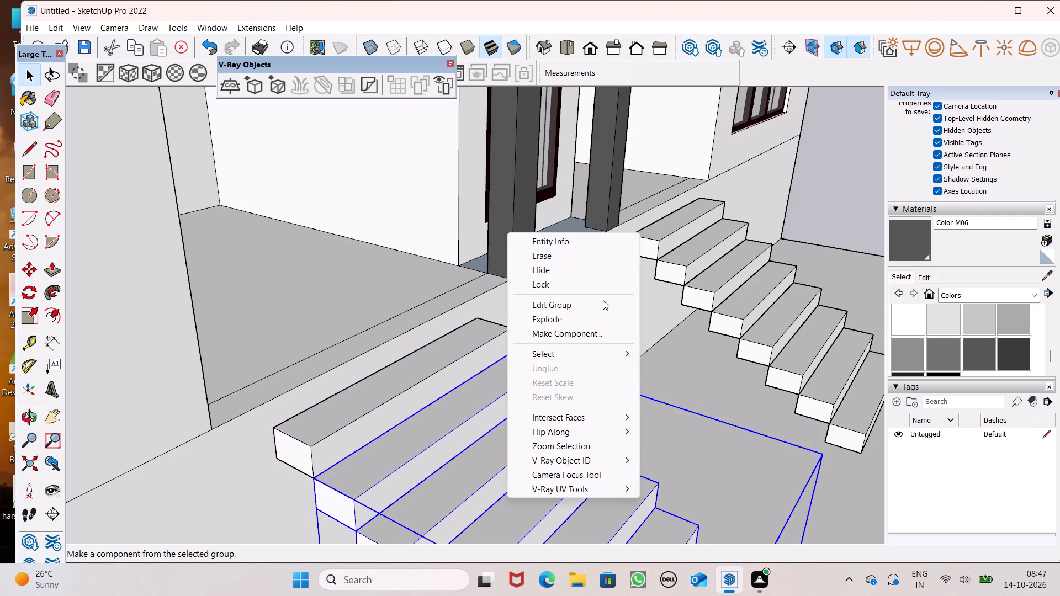
left_click(590, 321)
Explode the groups of the original stair's second step from the top and its top step into loose geometry.
scroll(146, 465, "down", 2)
scroll(149, 466, "up", 1)
scroll(149, 466, "down", 2)
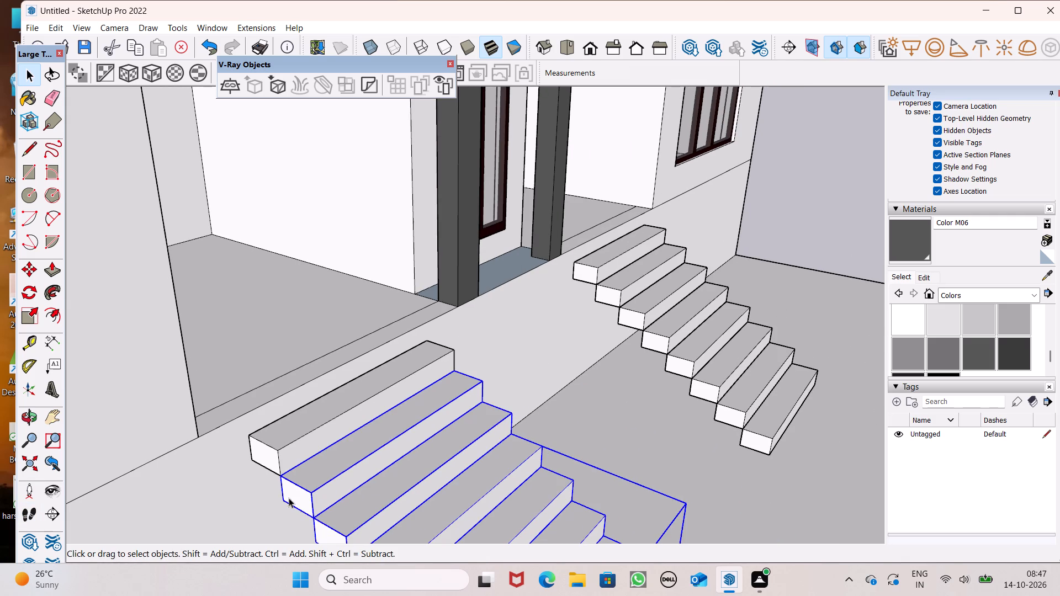
left_click(331, 462)
right_click(331, 462)
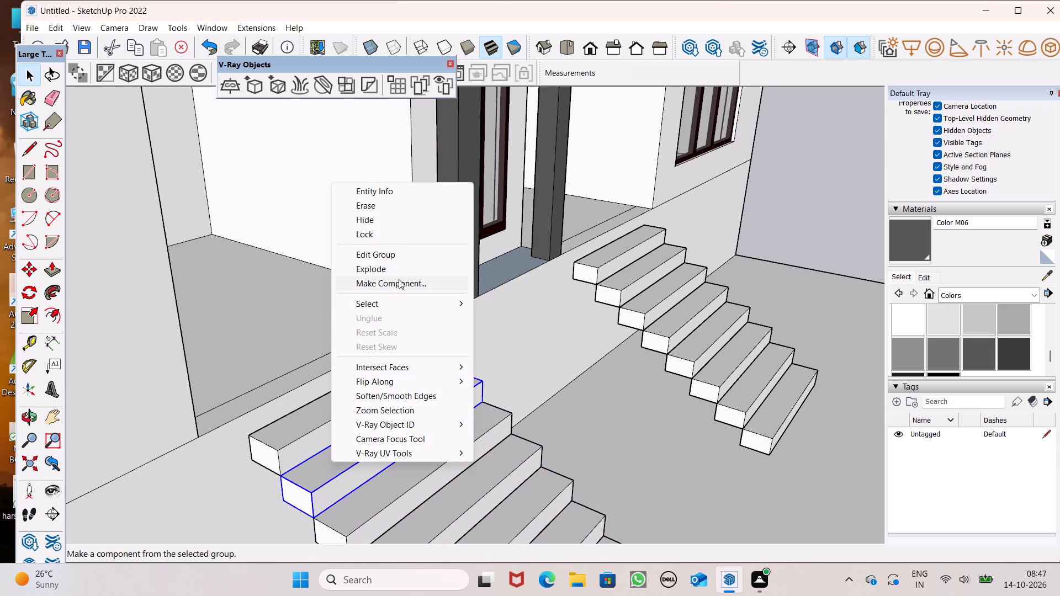
left_click(402, 272)
left_click(337, 397)
right_click(338, 397)
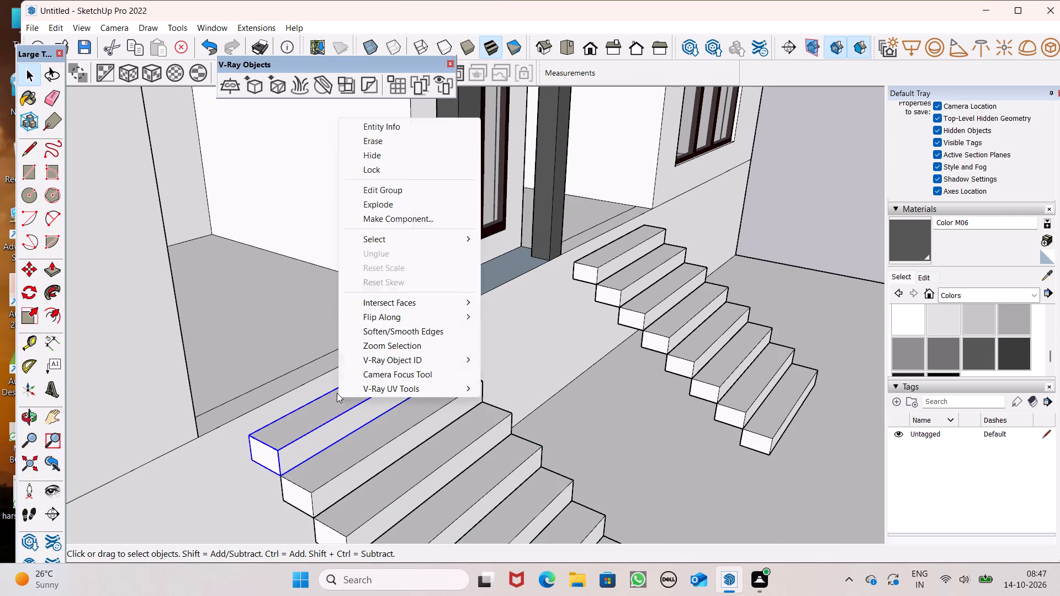
left_click(417, 198)
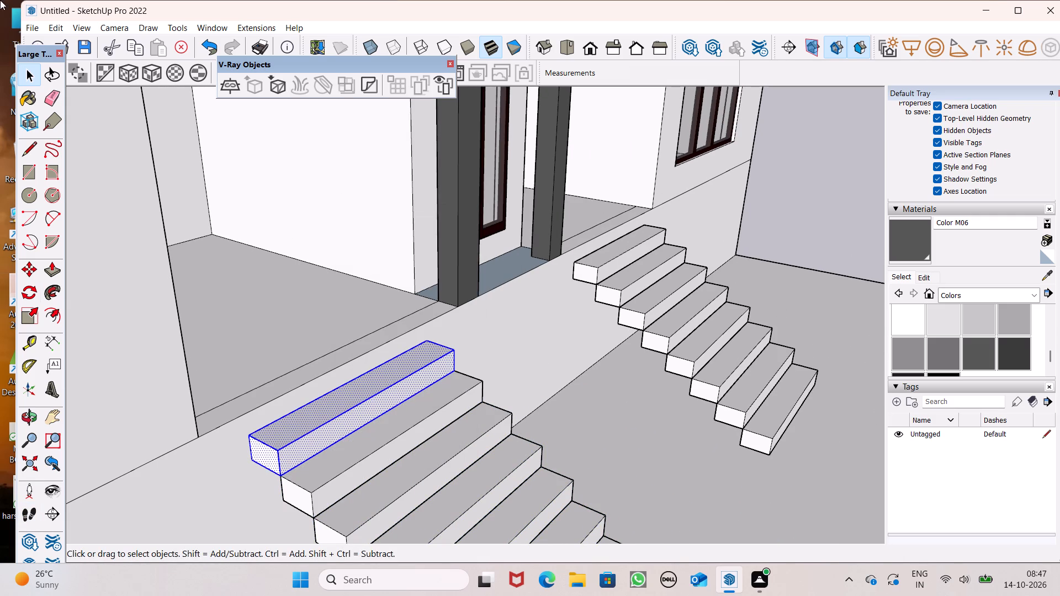
Push/Pull the original stair's top step upward by about 6 7/8" toward the porch floor level.
left_click(55, 262)
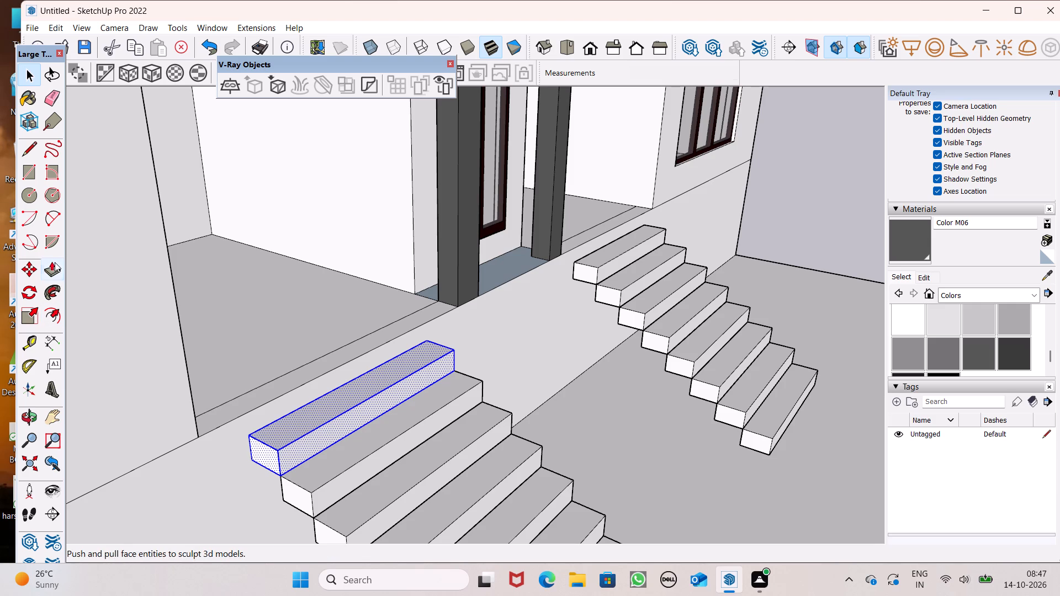
left_click_drag(329, 412, 289, 396)
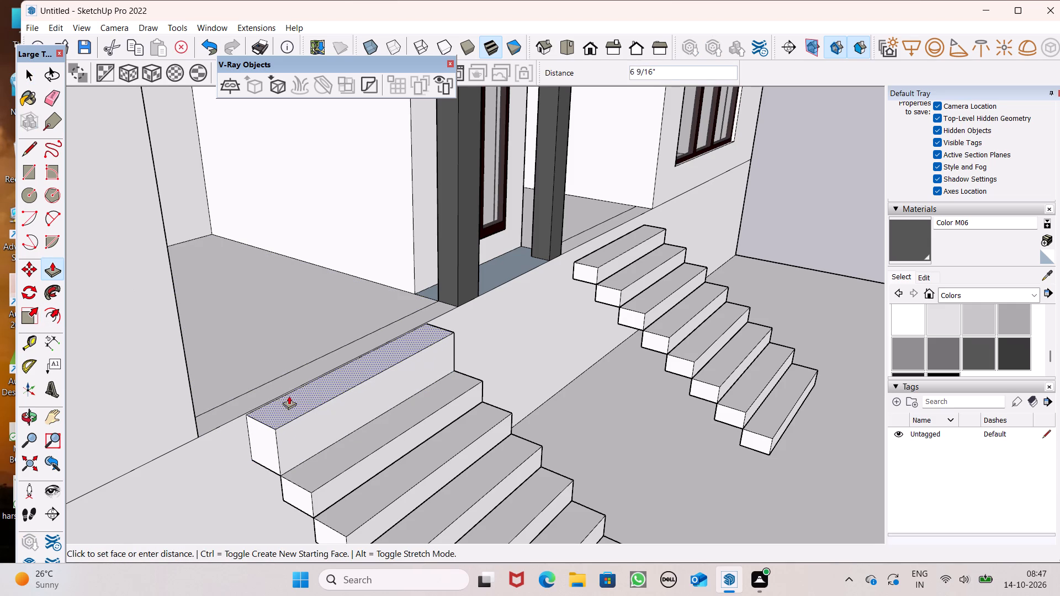
left_click_drag(289, 396, 245, 400)
scroll(295, 359, "down", 1)
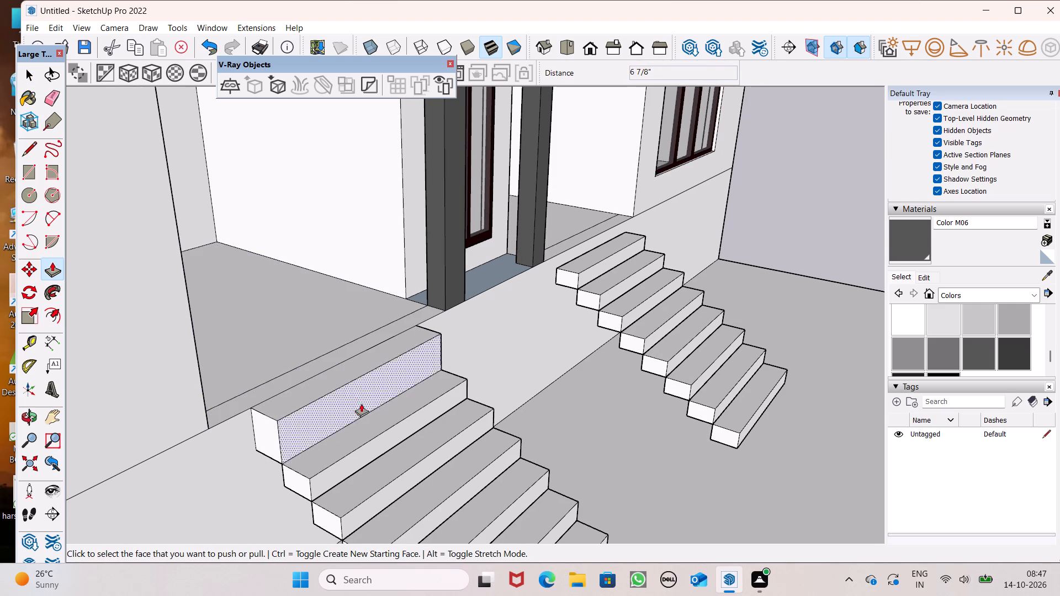
key("space")
Explode the remaining nested group of the original stair's five lowest steps.
scroll(274, 327, "down", 4)
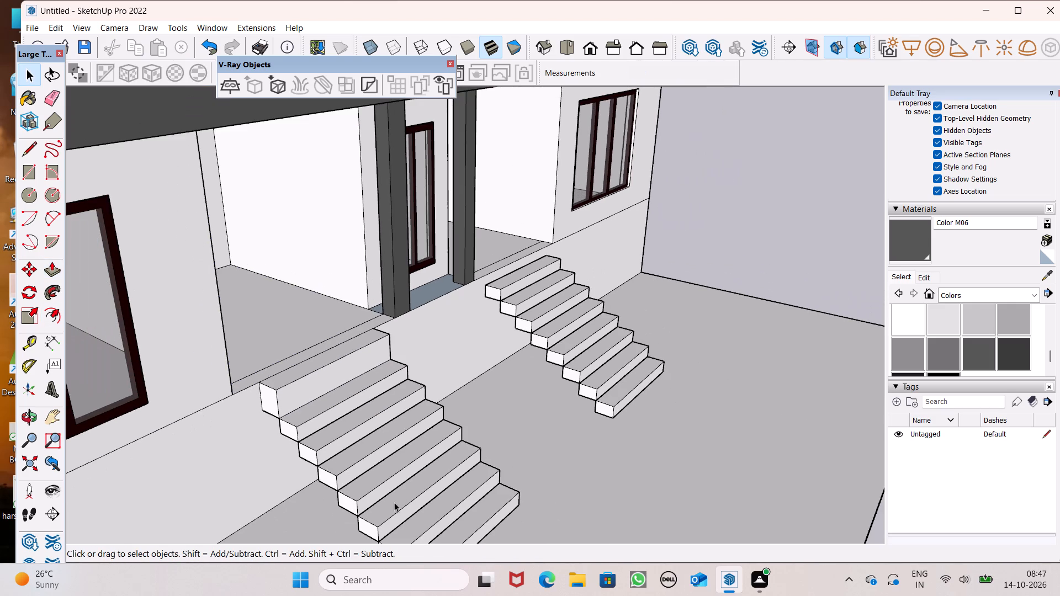
left_click(374, 458)
right_click(372, 462)
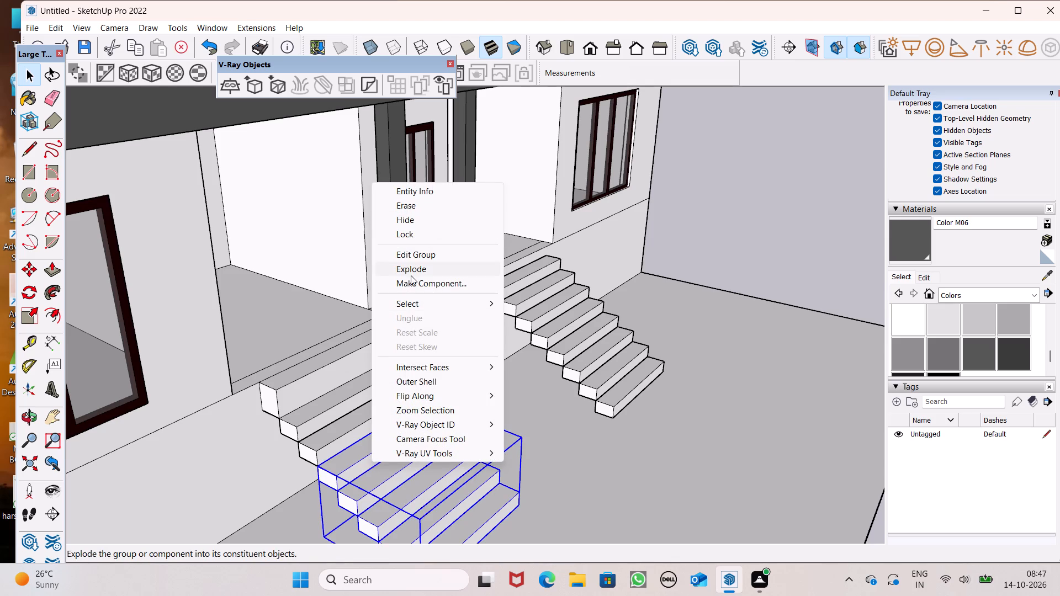
left_click(414, 269)
scroll(397, 304, "down", 3)
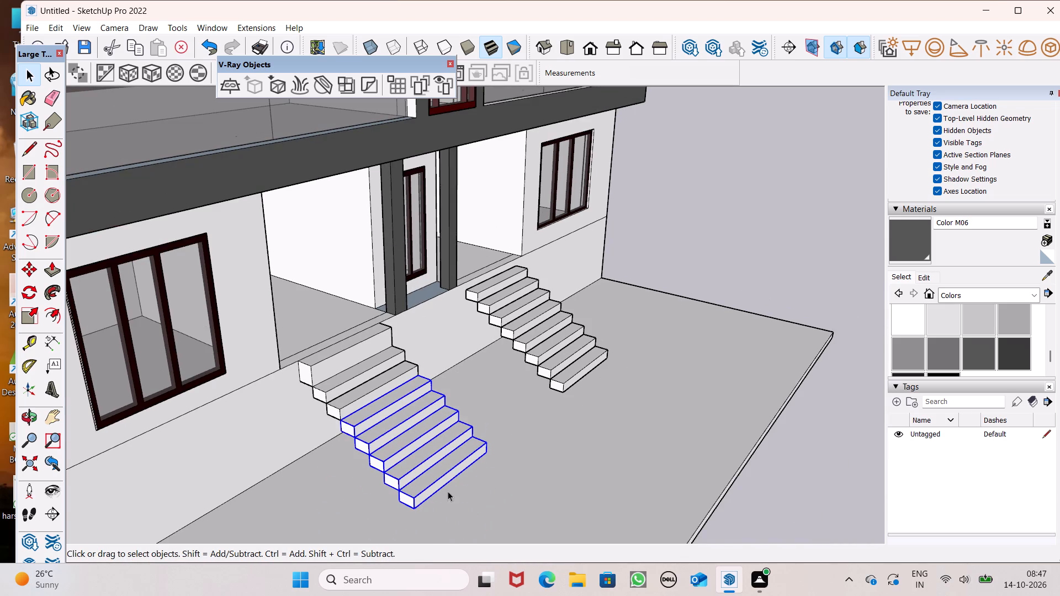
Explode the individual groups of the original stair's four lowest steps into loose geometry.
left_click(435, 475)
right_click(431, 472)
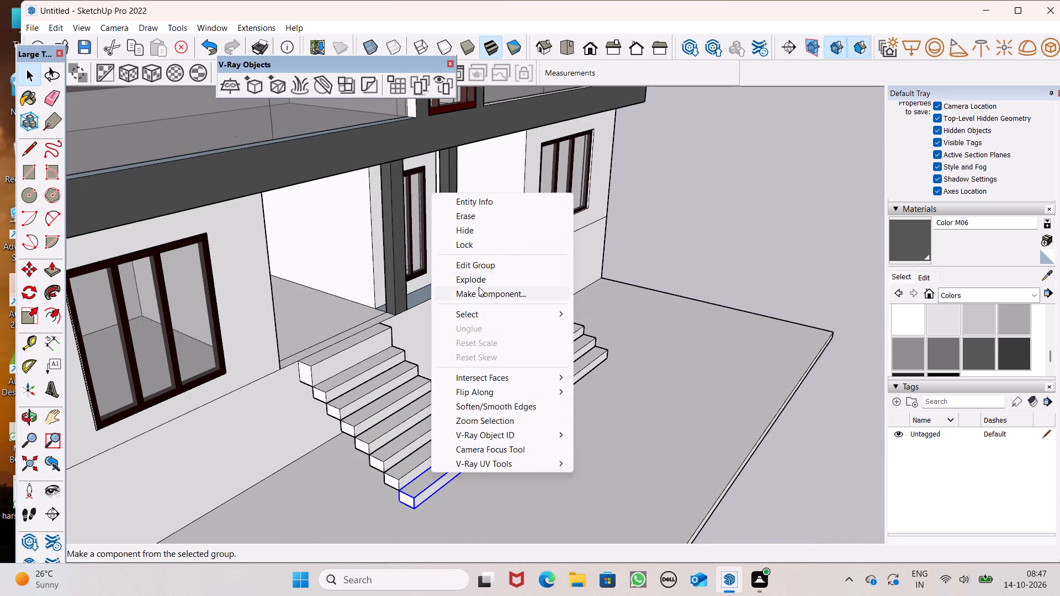
left_click(481, 283)
left_click(407, 431)
right_click(412, 426)
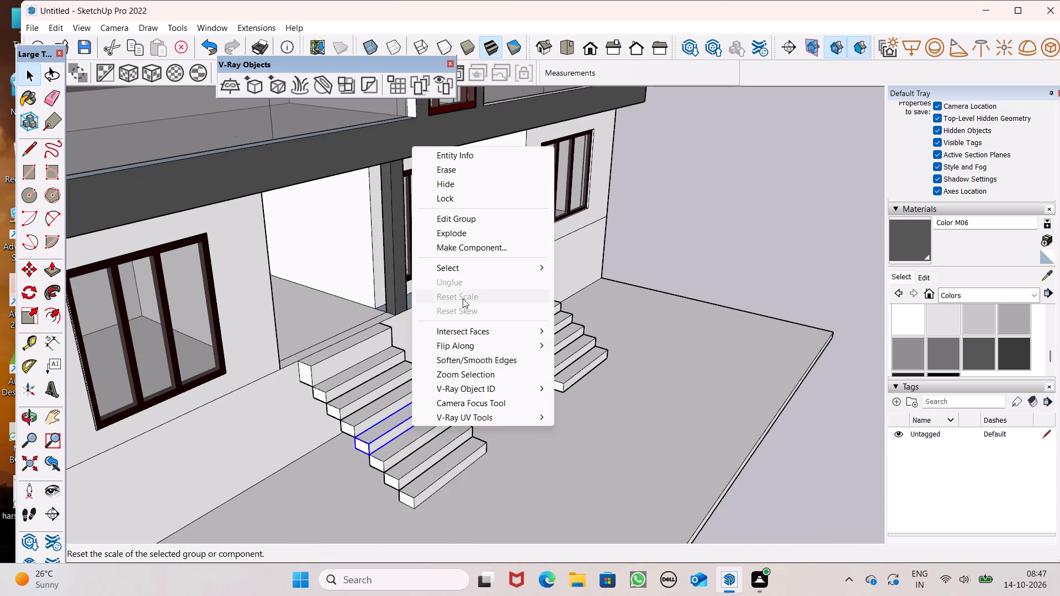
left_click(505, 233)
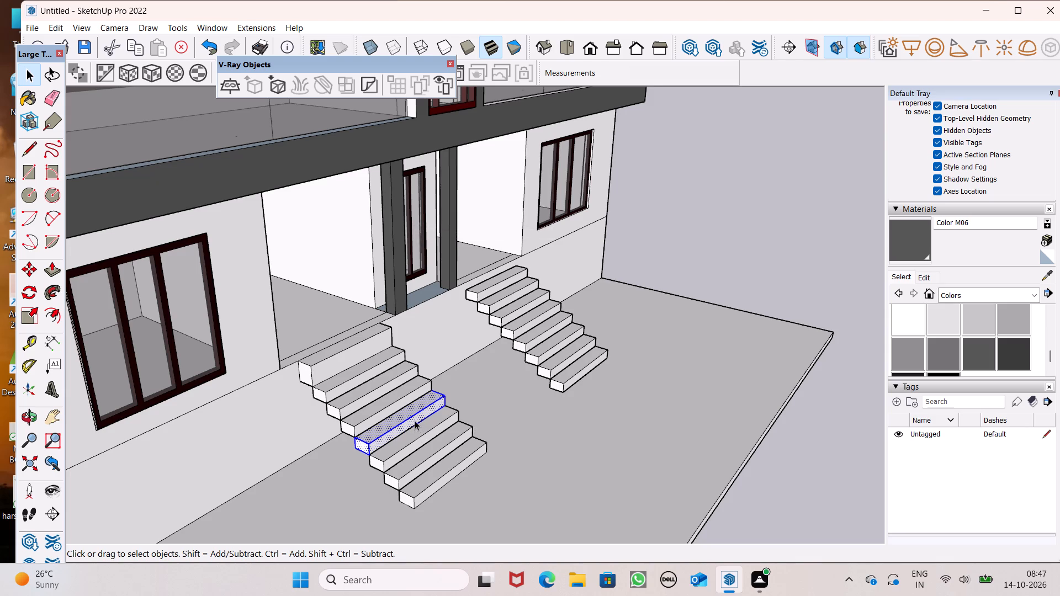
left_click(427, 444)
right_click(425, 439)
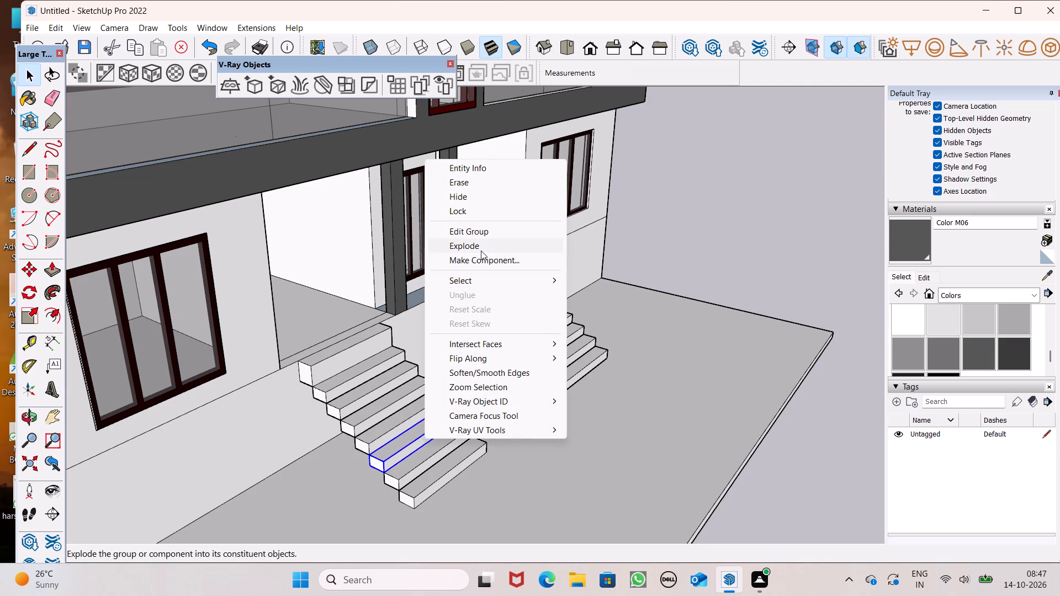
left_click(481, 249)
left_click(457, 435)
right_click(451, 432)
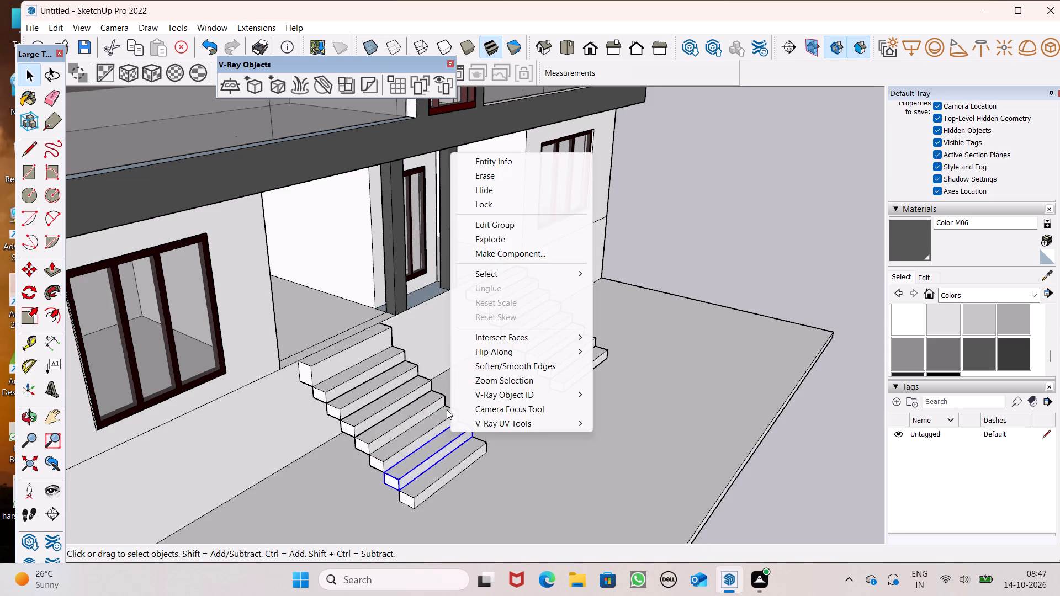
left_click(533, 243)
left_click(753, 231)
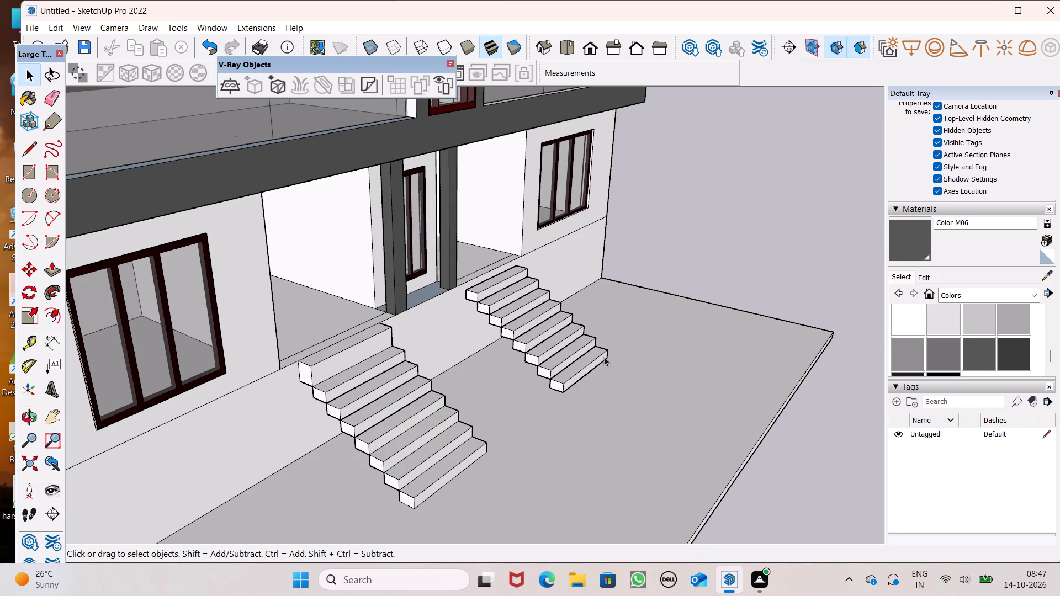
left_click(469, 444)
left_click(439, 430)
left_click(437, 408)
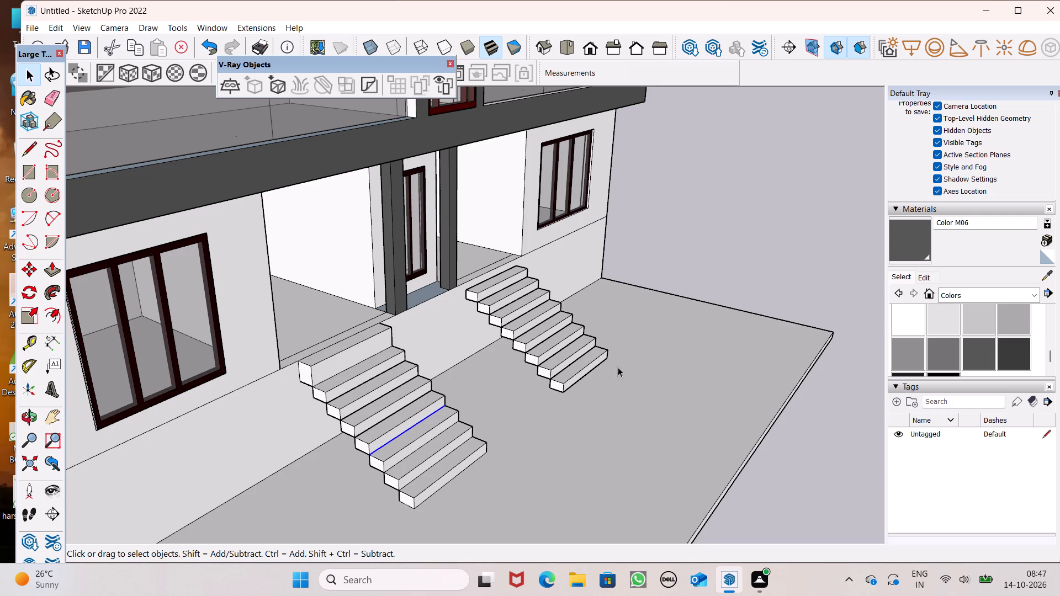
left_click(736, 240)
Explode the outer group of the second entrance stair, on the other side of the entrance columns.
middle_click_drag(761, 298, 507, 401)
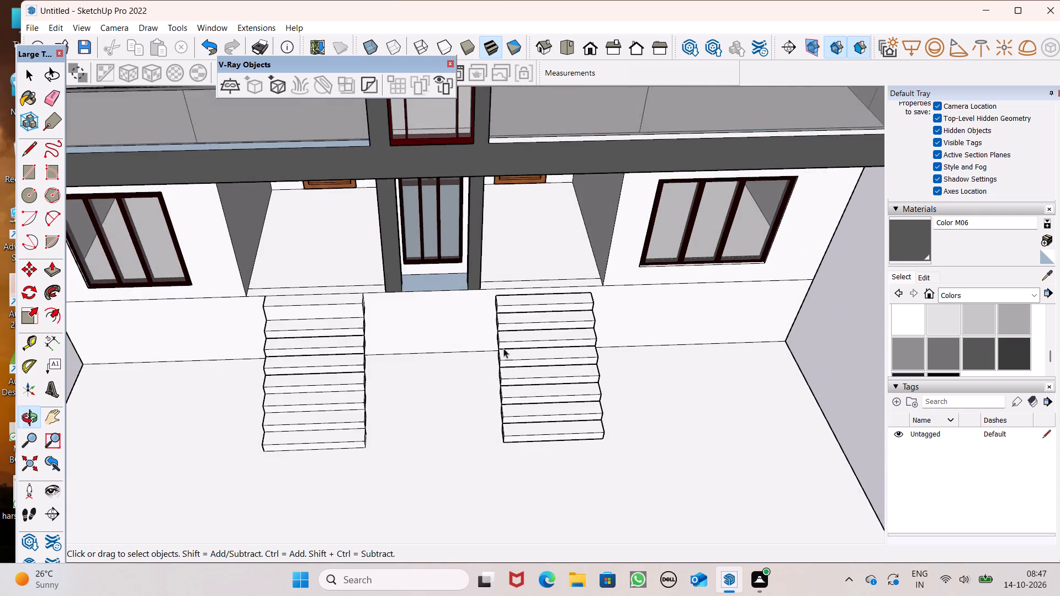
scroll(540, 294, "up", 12)
left_click(507, 321)
right_click(506, 320)
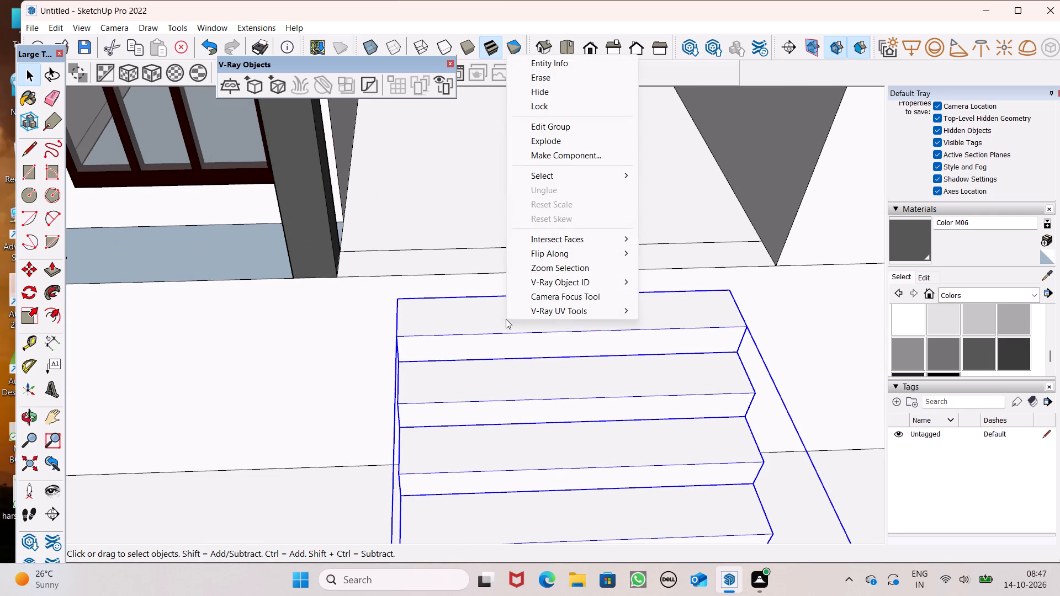
left_click(558, 142)
scroll(361, 382, "down", 6)
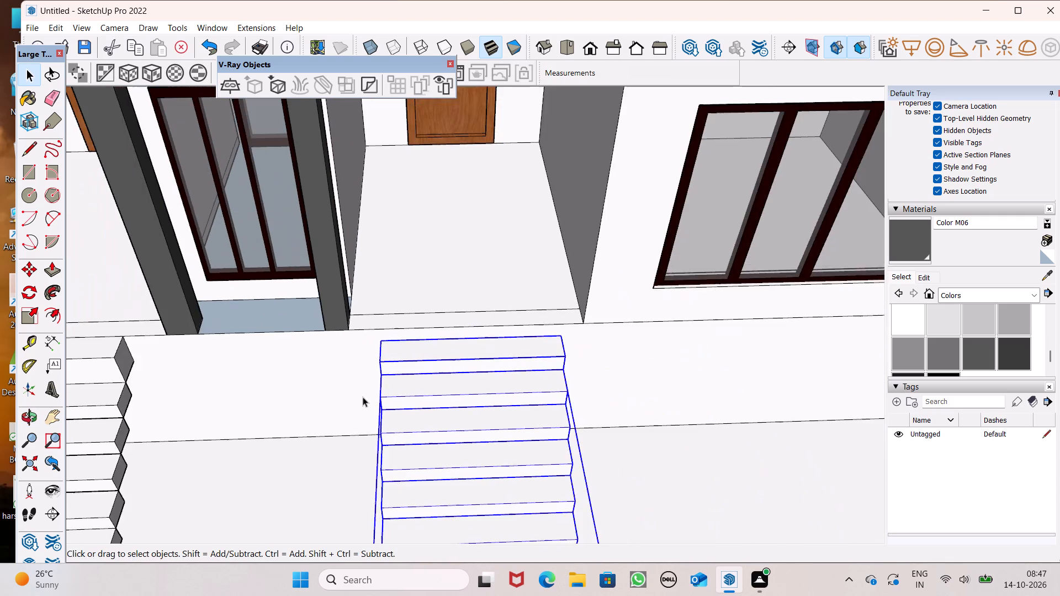
scroll(383, 391, "down", 12)
left_click(640, 423)
Explode the group of the second stair's top step into loose geometry.
scroll(457, 389, "up", 4)
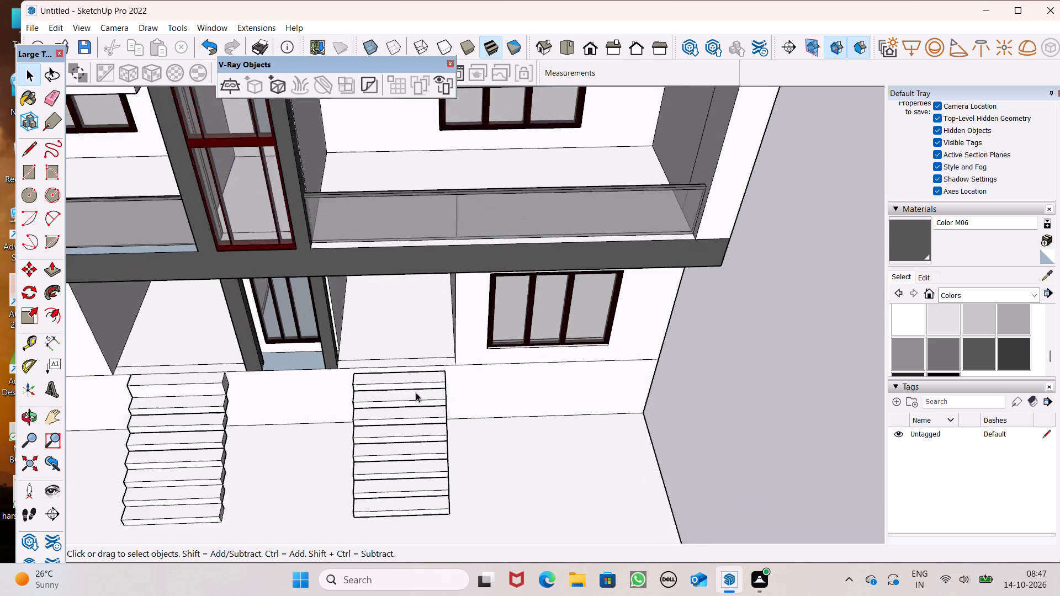
scroll(416, 392, "up", 7)
left_click(400, 379)
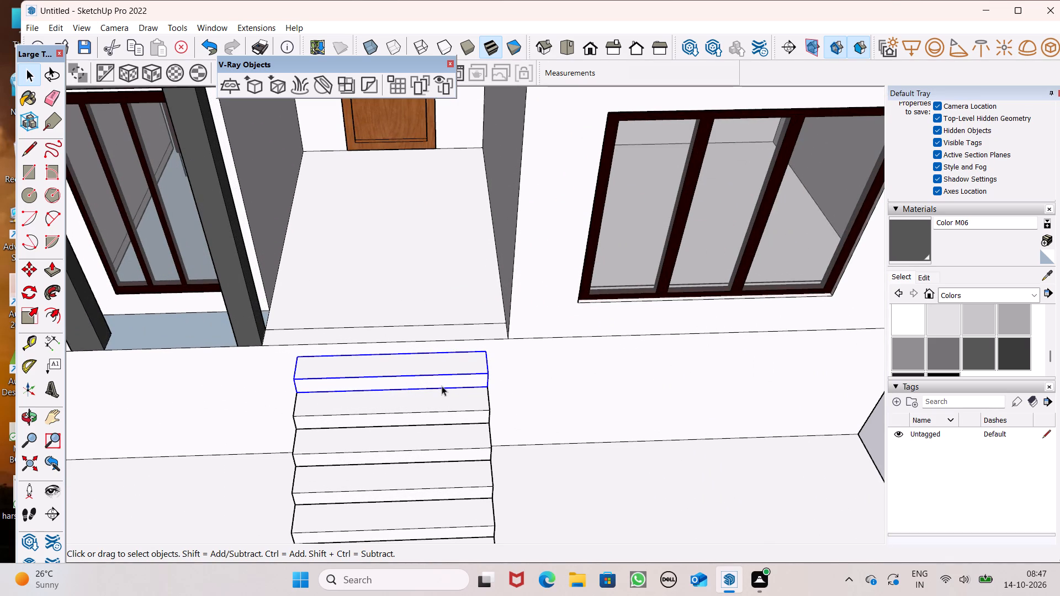
right_click(442, 386)
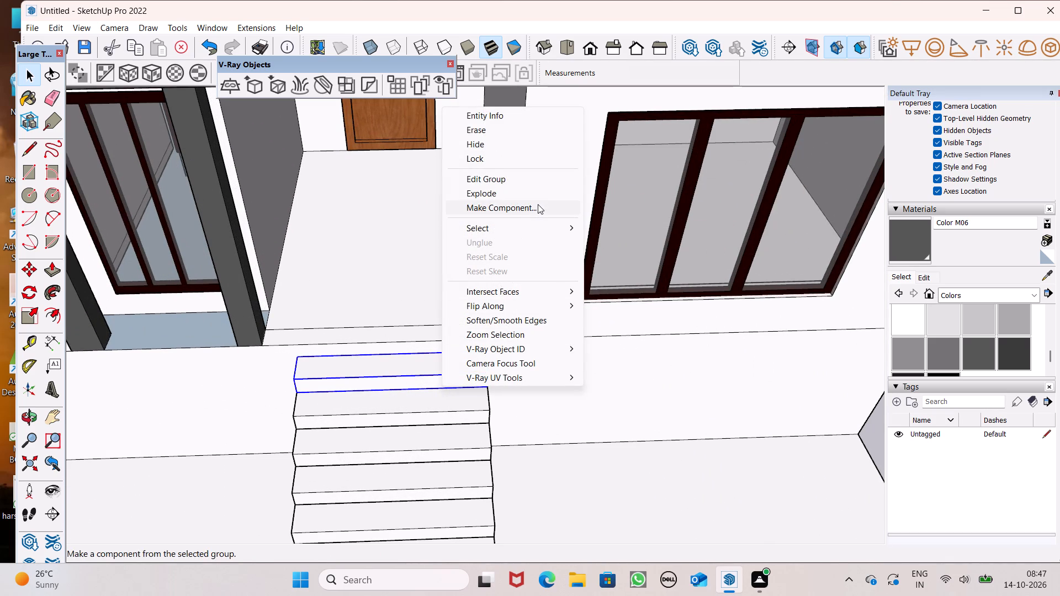
left_click(543, 198)
scroll(131, 441, "down", 9)
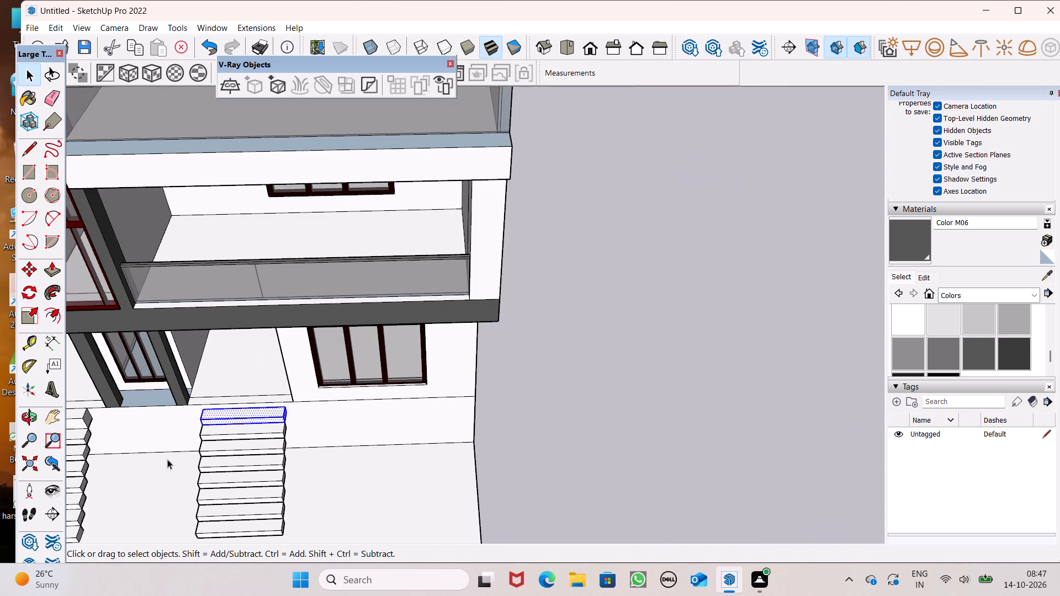
left_click(549, 452)
Push/Pull the second stair's top step upward by about 6 7/8" toward the porch floor level.
scroll(210, 377, "up", 6)
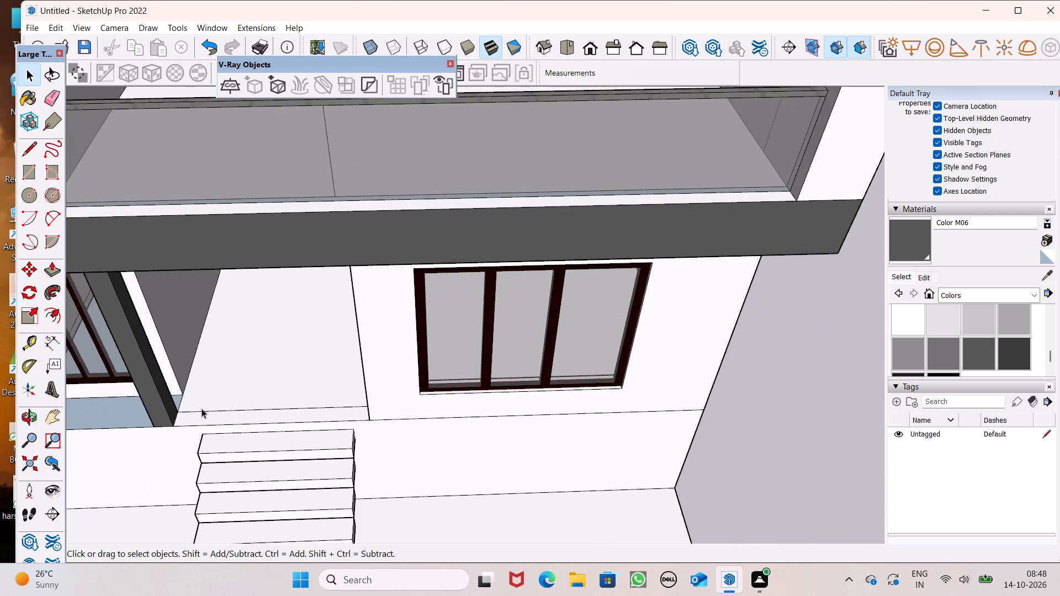
scroll(202, 408, "up", 5)
left_click(51, 270)
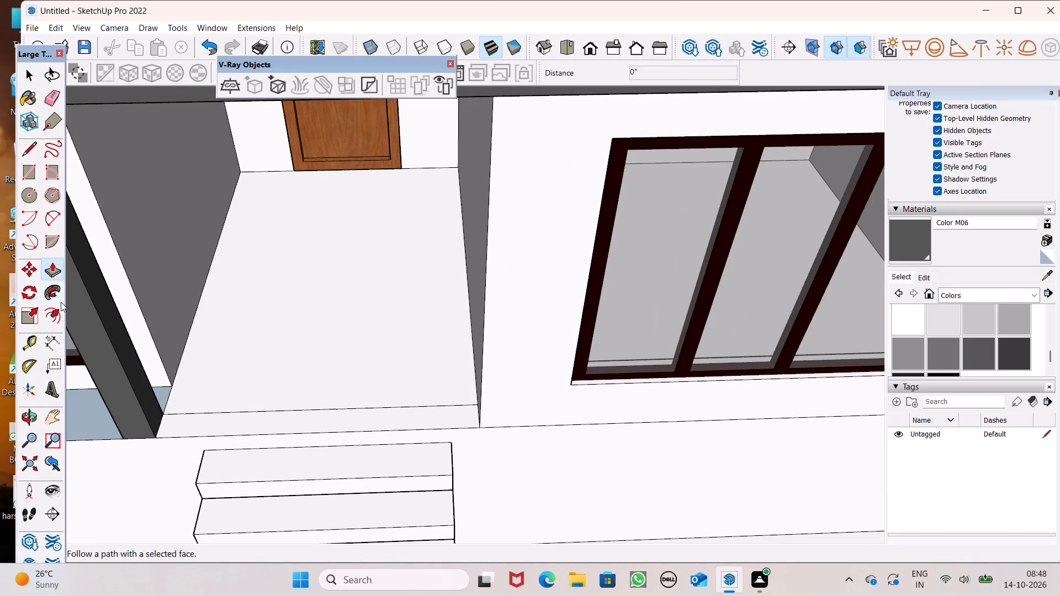
left_click_drag(253, 469, 275, 437)
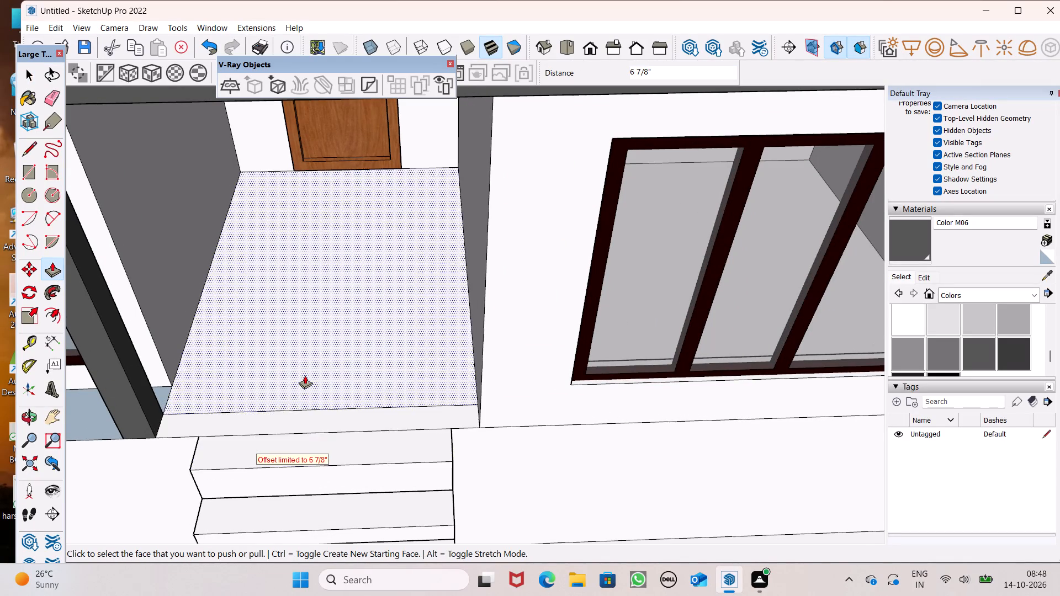
scroll(305, 375, "down", 10)
key("space")
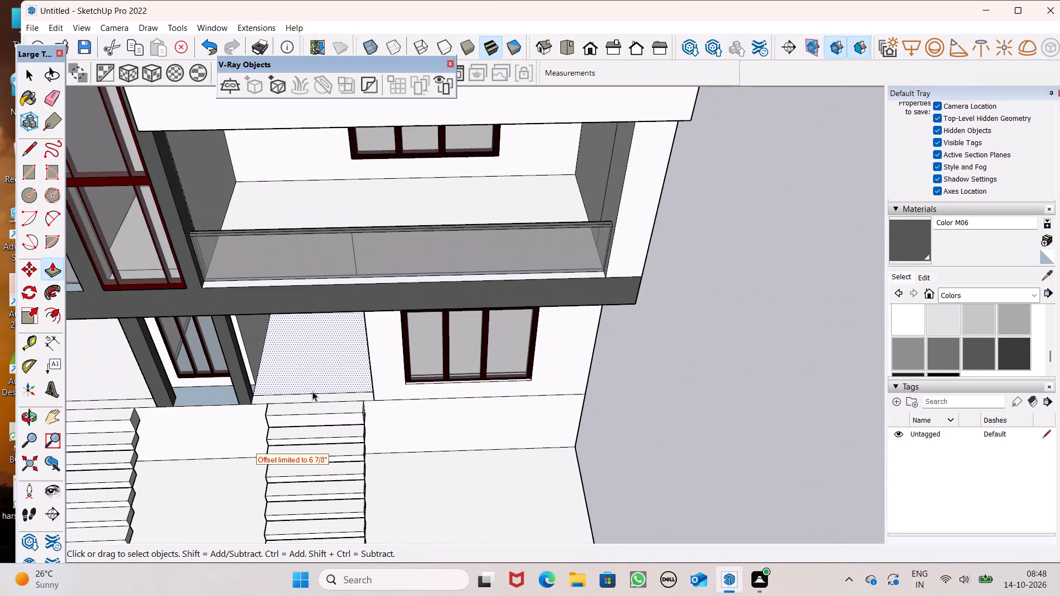
Explode the two nested groups that hold the second stair's steps below its top step.
scroll(312, 391, "down", 5)
scroll(319, 451, "up", 5)
left_click(320, 437)
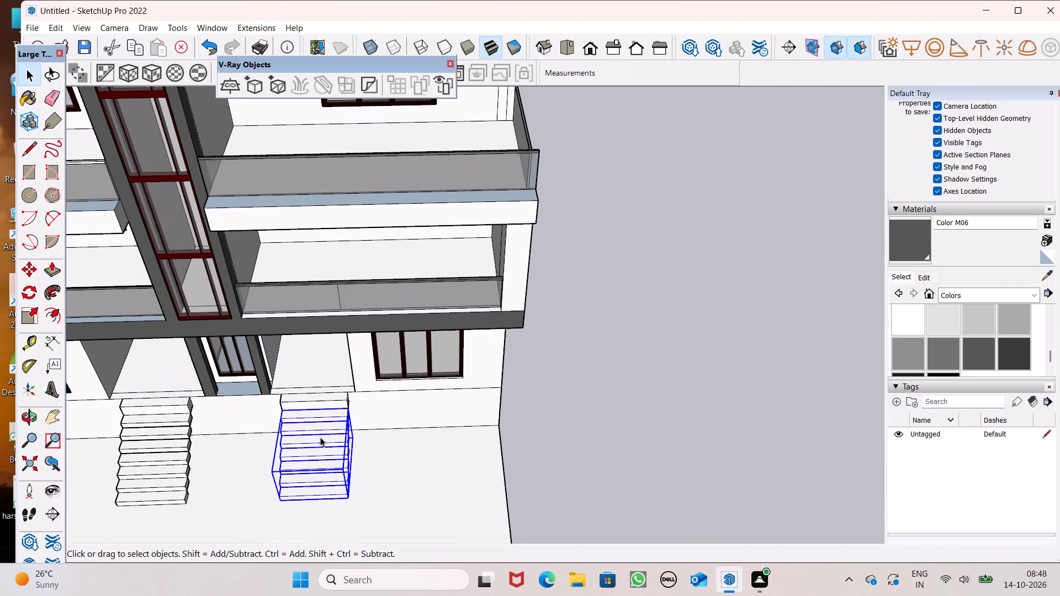
right_click(320, 437)
left_click(372, 259)
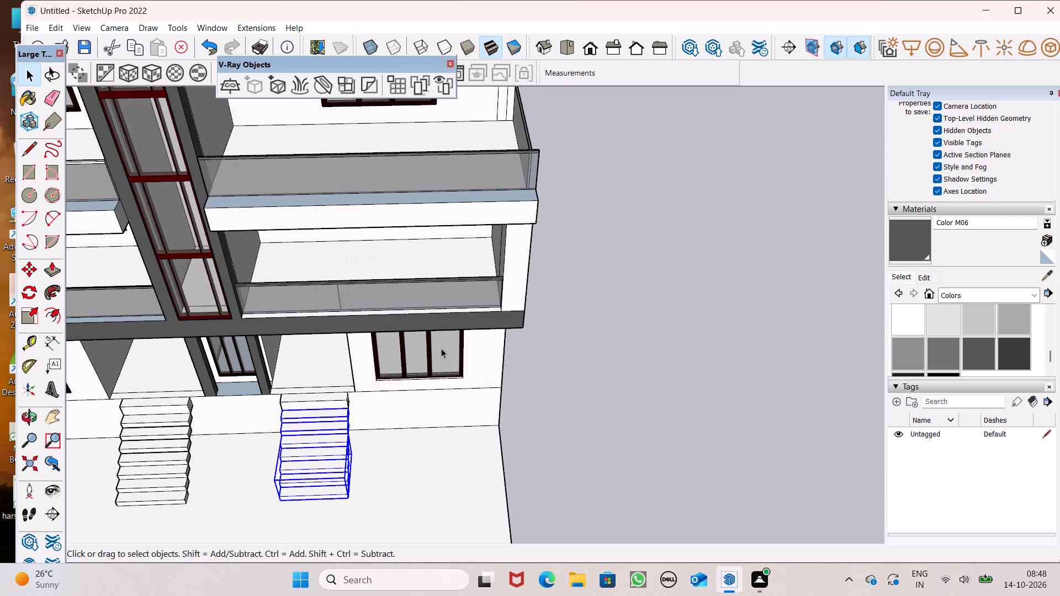
left_click_drag(653, 437, 656, 412)
left_click(339, 457)
right_click(339, 458)
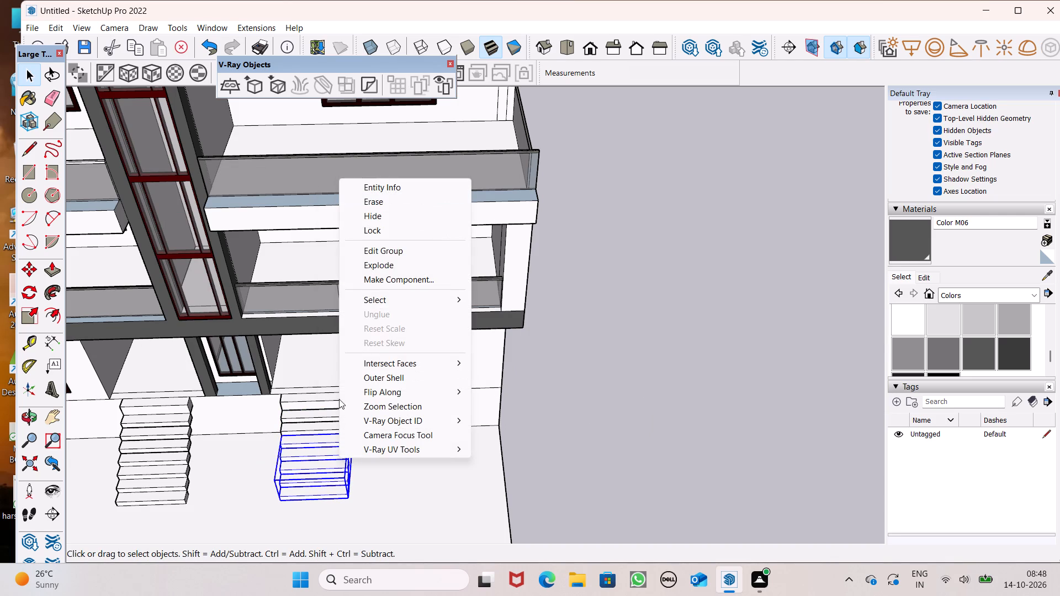
left_click(390, 266)
Explode the groups of the second stair's second and fourth steps from the bottom into loose geometry.
left_click(316, 477)
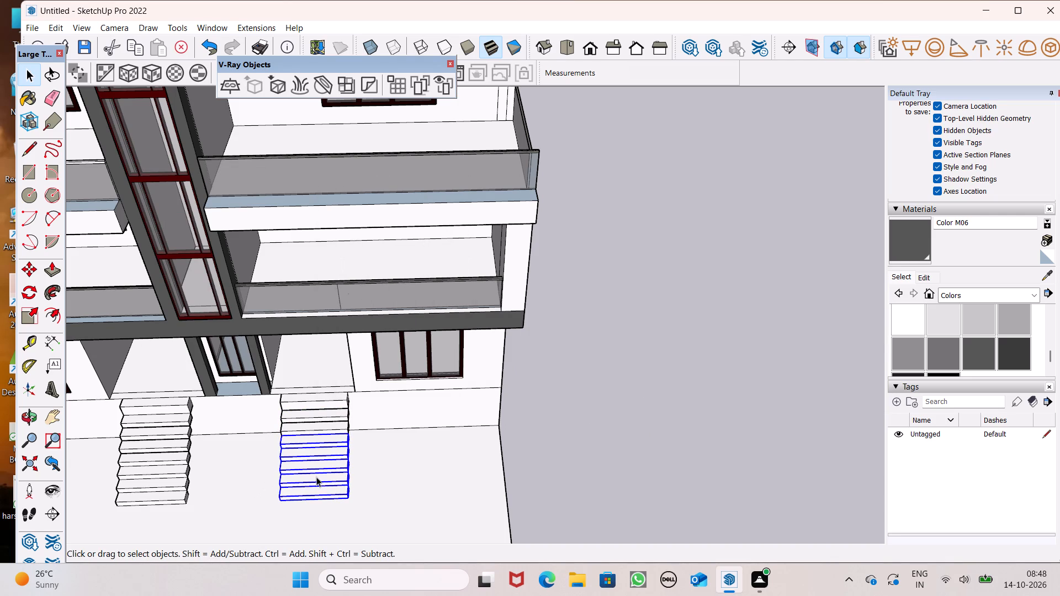
right_click(316, 477)
left_click(372, 278)
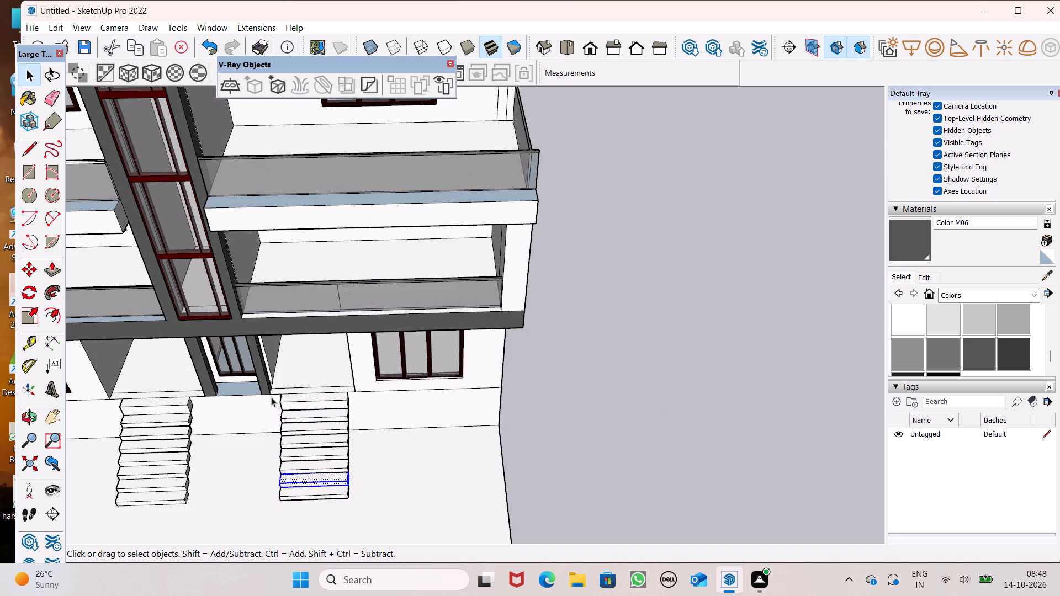
left_click(317, 463)
right_click(317, 462)
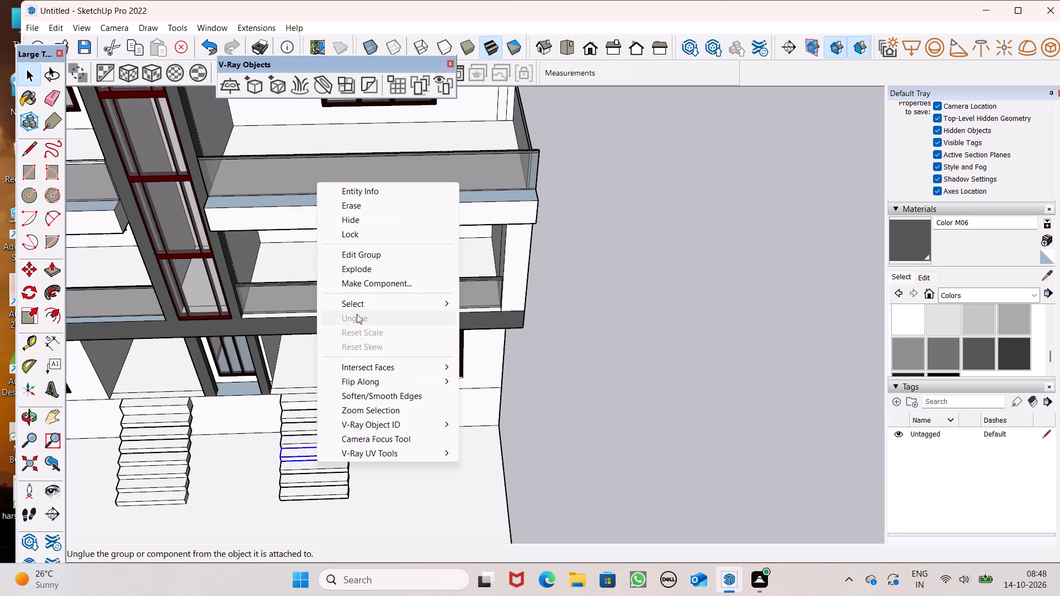
left_click(366, 269)
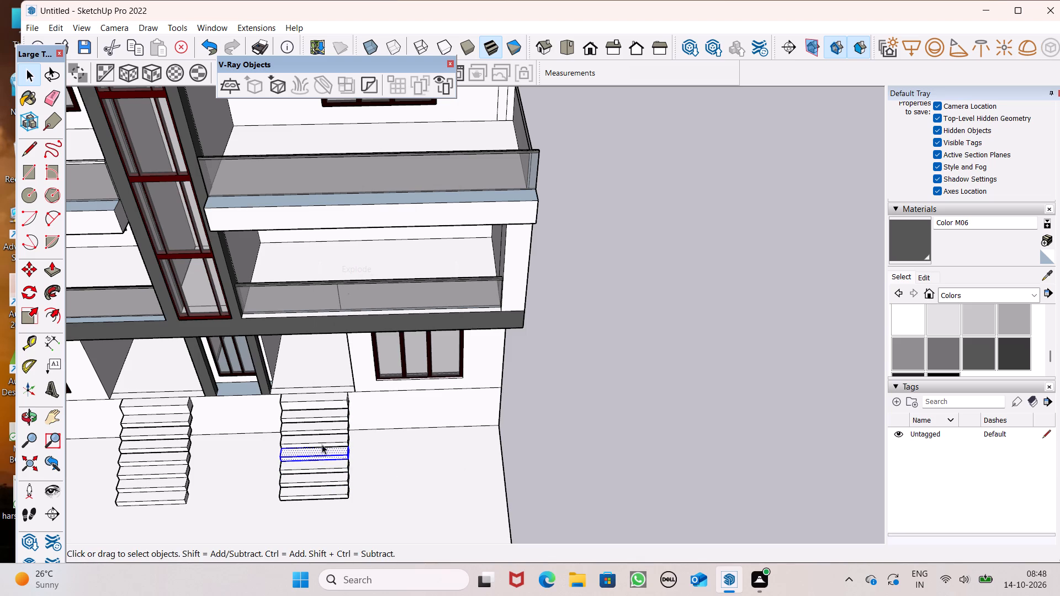
Explode the group of the second stair's bottom step into loose geometry.
left_click(317, 486)
right_click(316, 485)
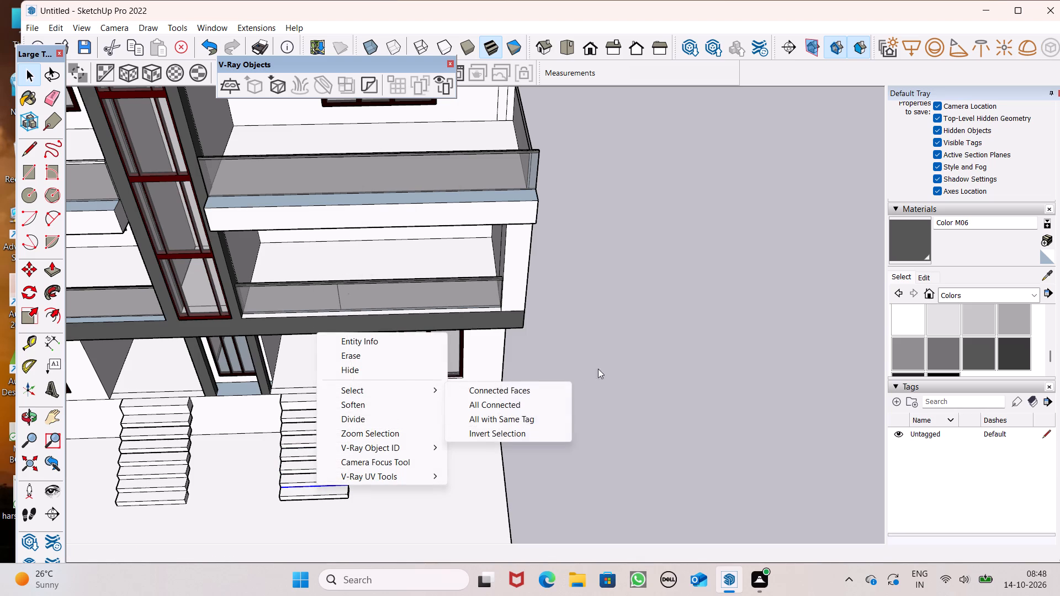
left_click(626, 366)
scroll(306, 473, "up", 6)
left_click(301, 493)
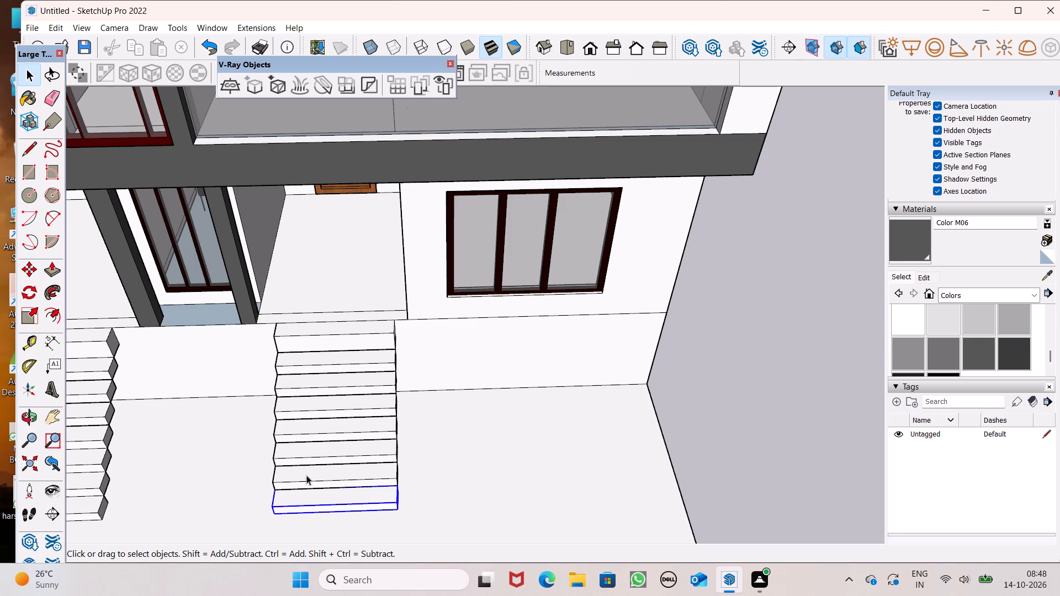
right_click(301, 483)
left_click(290, 497)
right_click(287, 496)
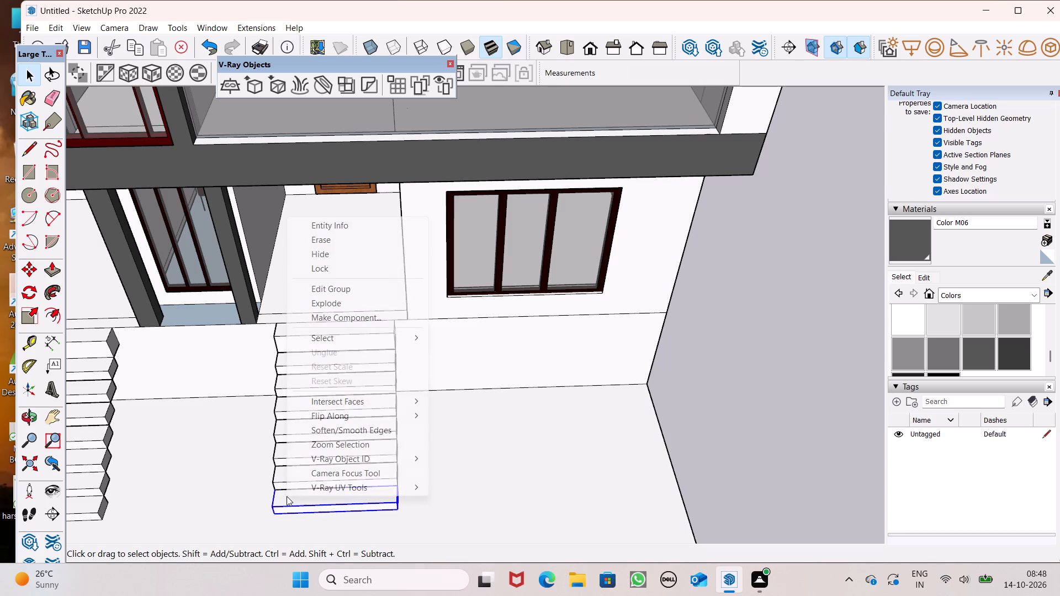
left_click(350, 309)
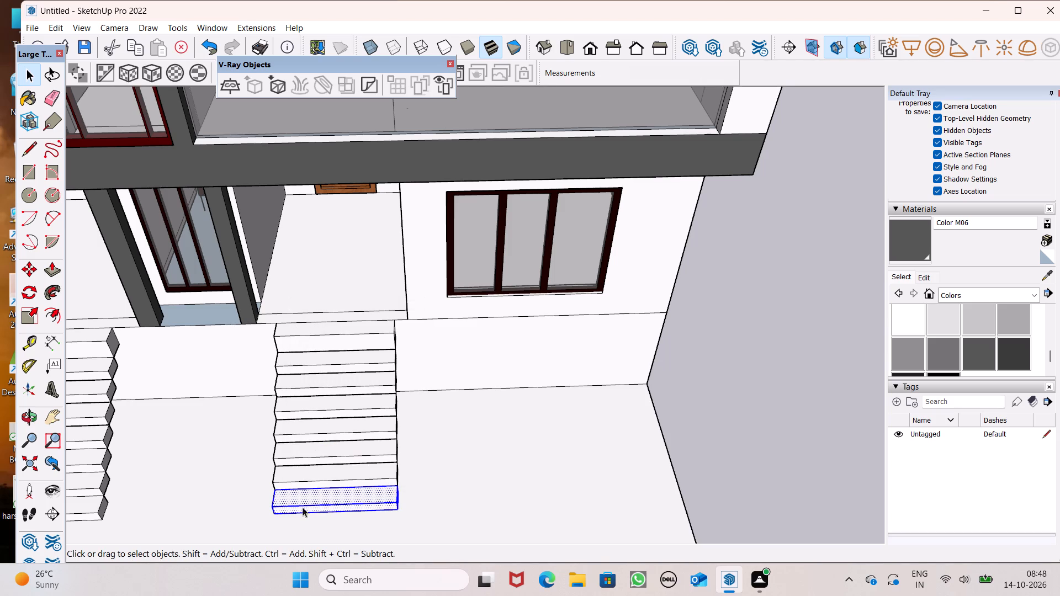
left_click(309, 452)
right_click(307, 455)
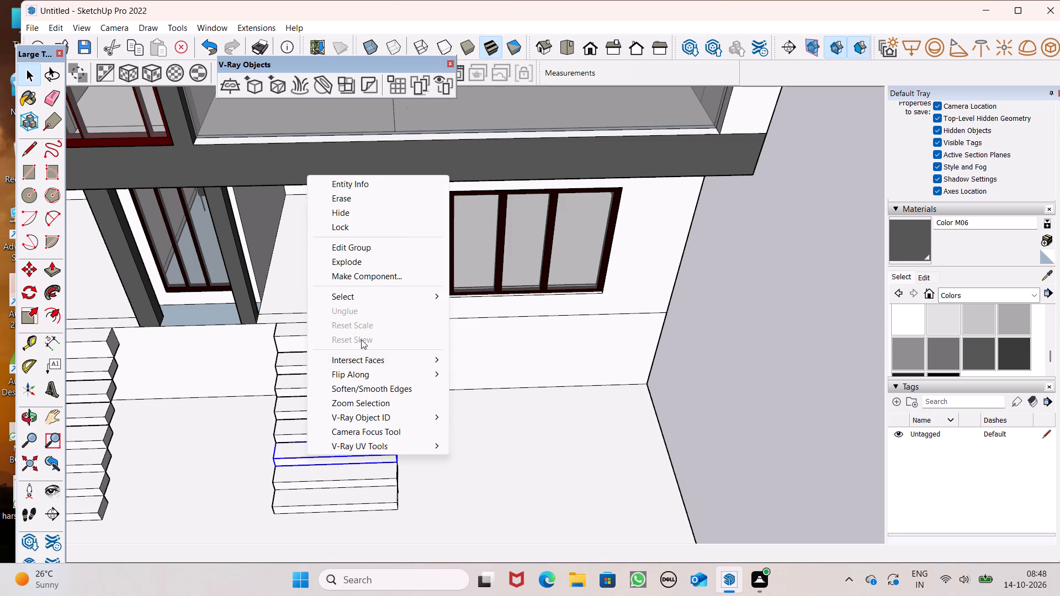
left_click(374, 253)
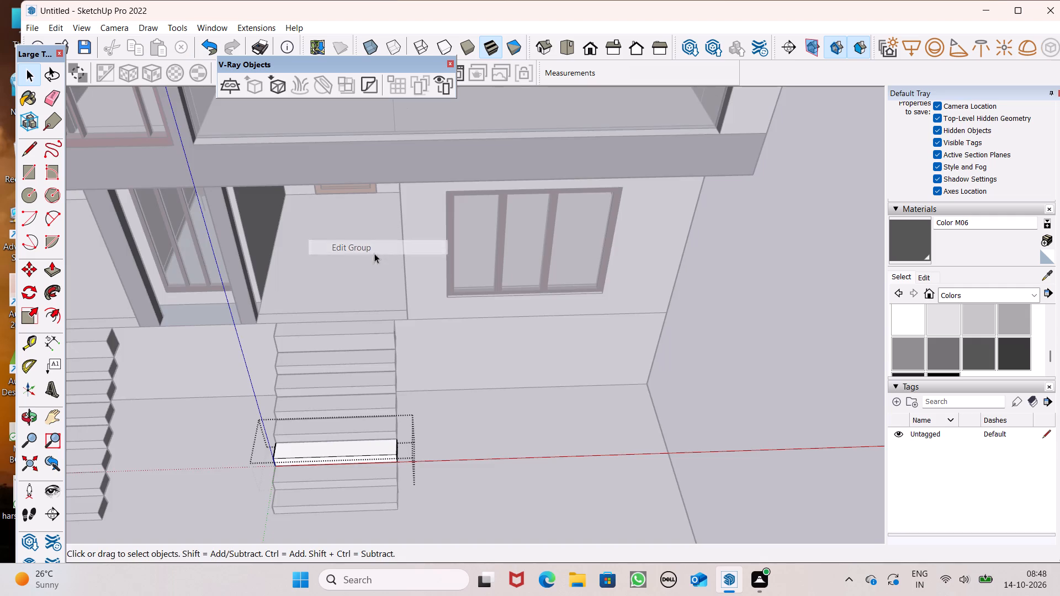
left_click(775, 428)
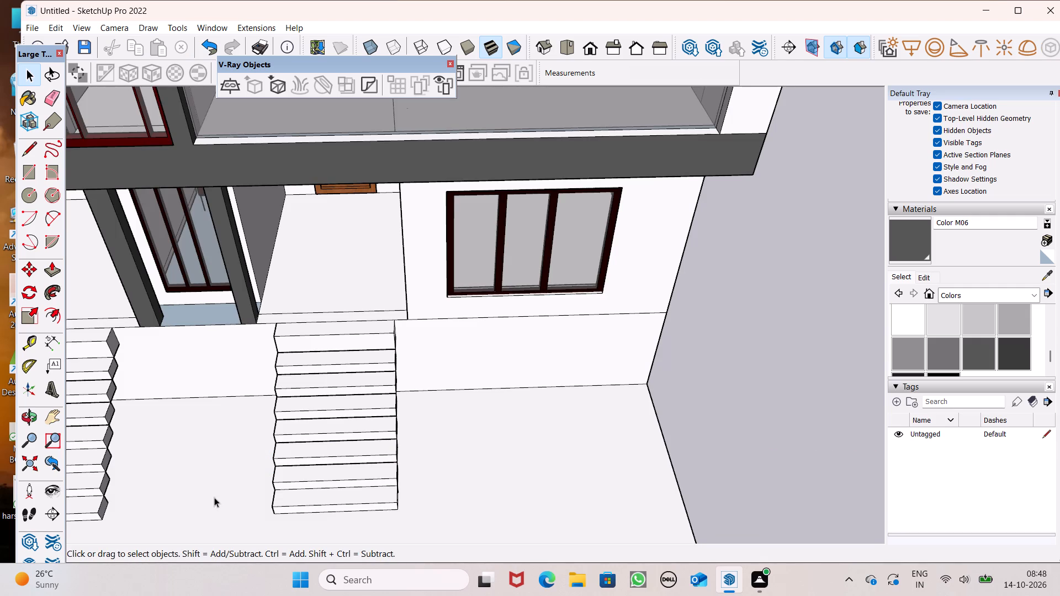
Explode the group of the second stair's third step from the bottom into loose geometry.
left_click(335, 480)
right_click(329, 477)
left_click(297, 514)
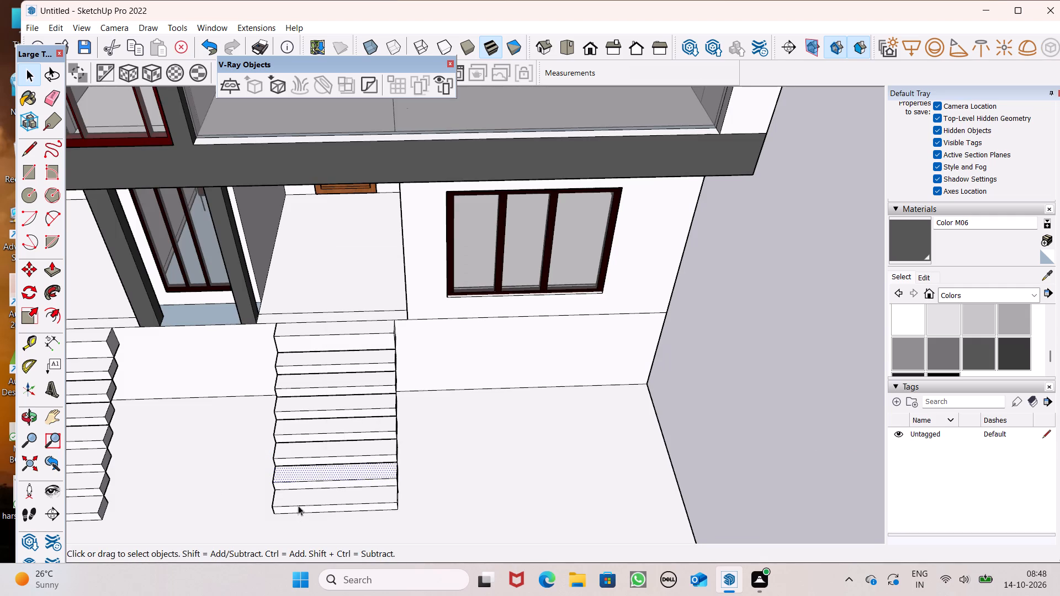
right_click(298, 499)
left_click(291, 457)
right_click(291, 455)
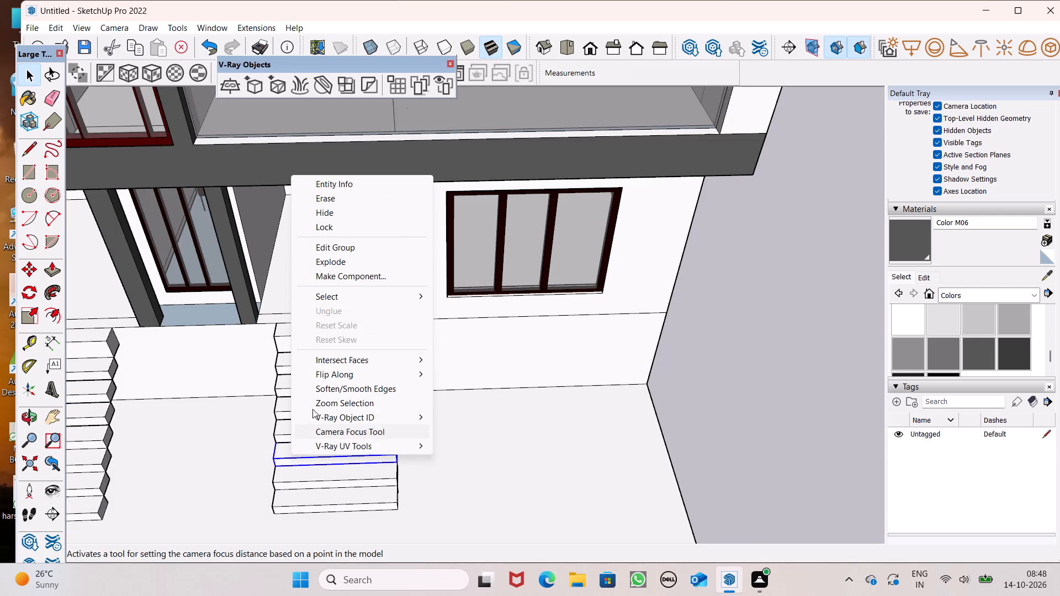
left_click(369, 262)
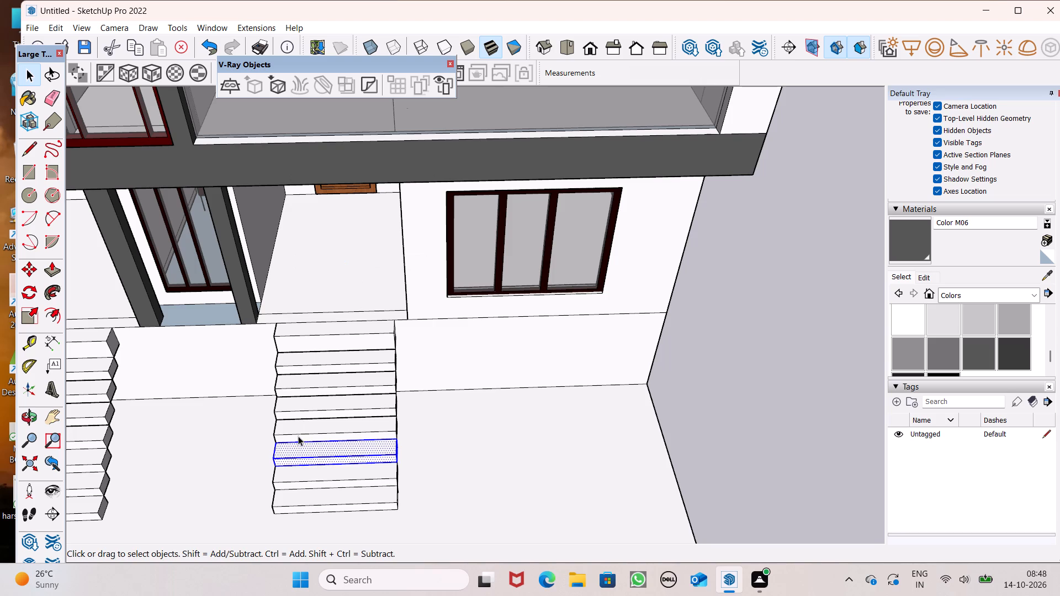
Explode the groups of the second stair's sixth, seventh and fifth steps from the bottom into loose geometry.
left_click(298, 436)
left_click(290, 421)
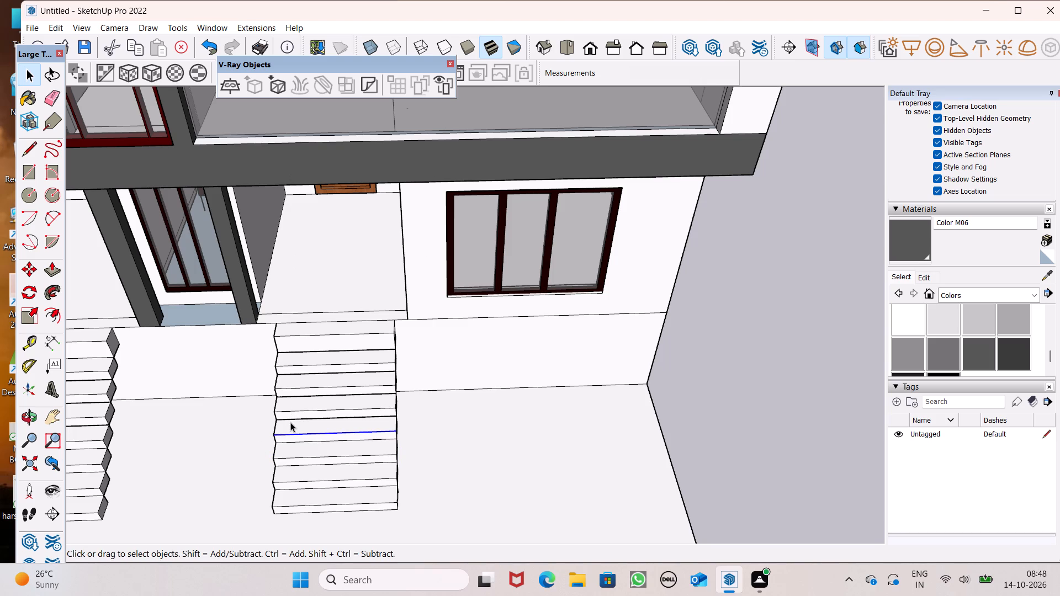
left_click(319, 387)
right_click(315, 392)
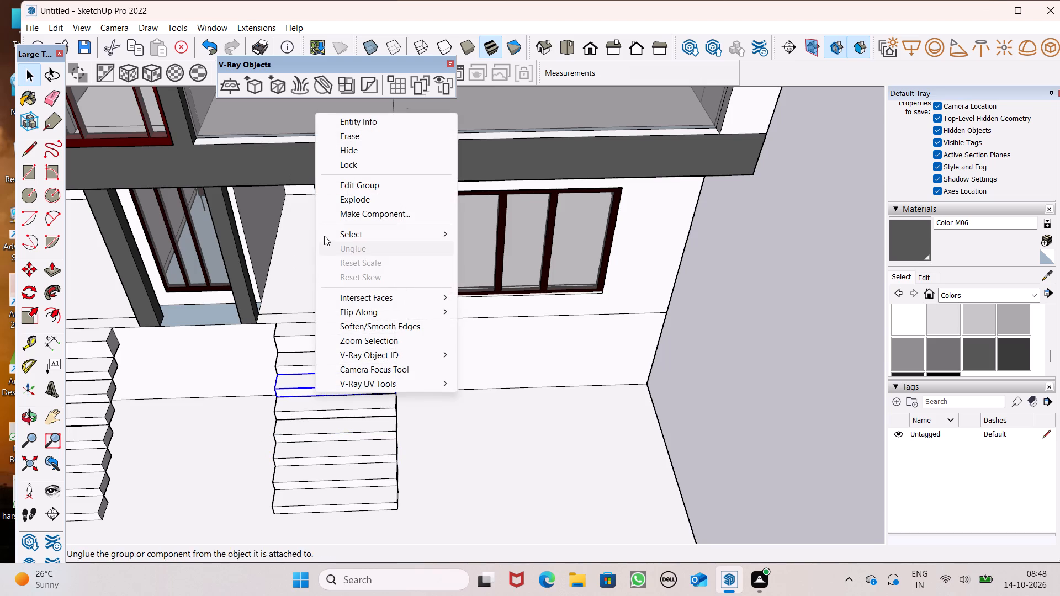
left_click(360, 200)
left_click(767, 365)
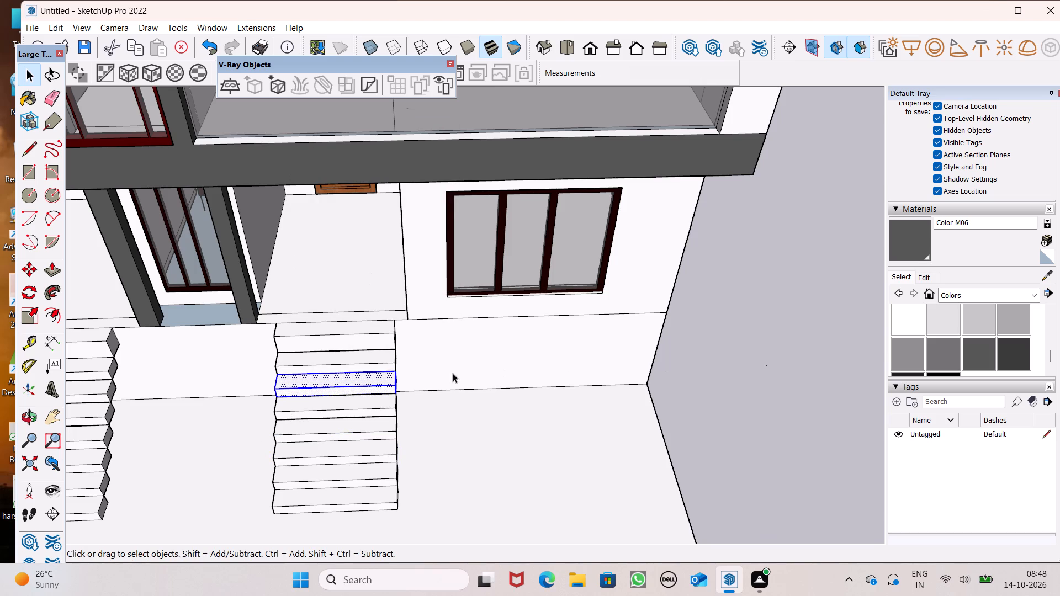
left_click(387, 361)
right_click(375, 352)
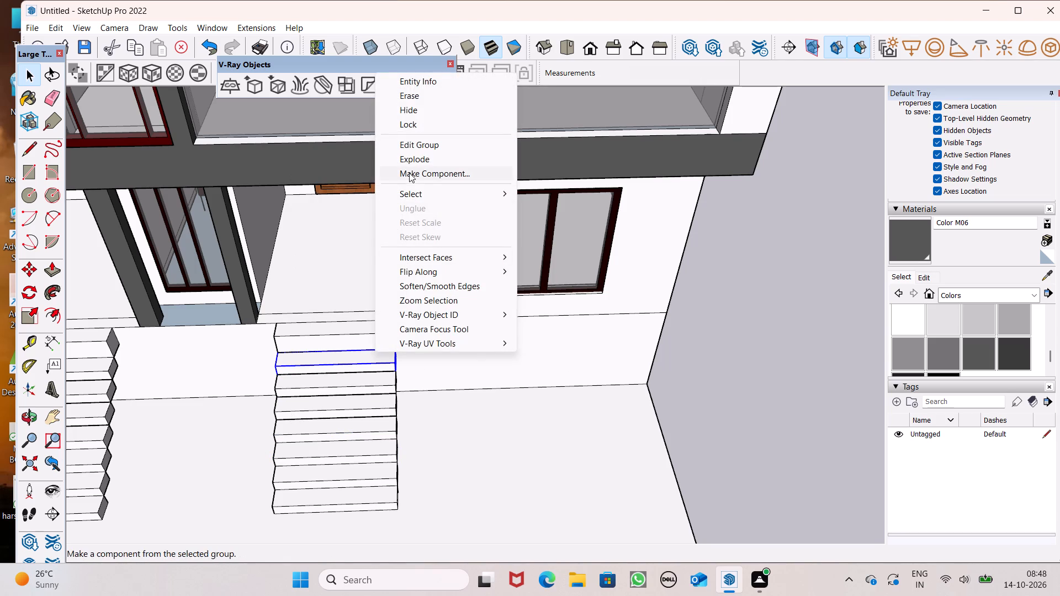
left_click(413, 160)
left_click(808, 305)
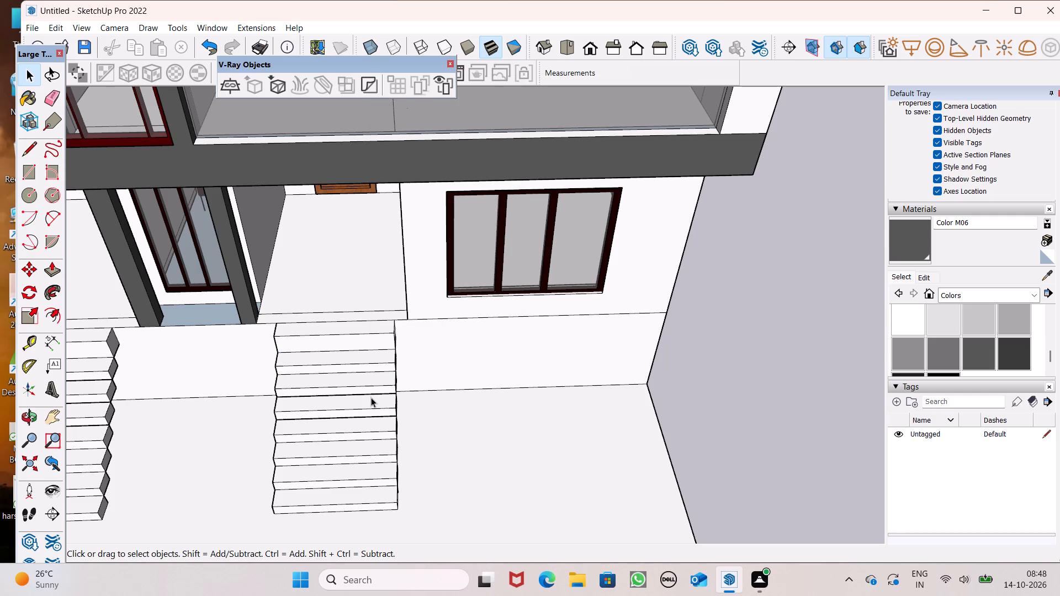
left_click(370, 396)
left_click(363, 403)
right_click(359, 406)
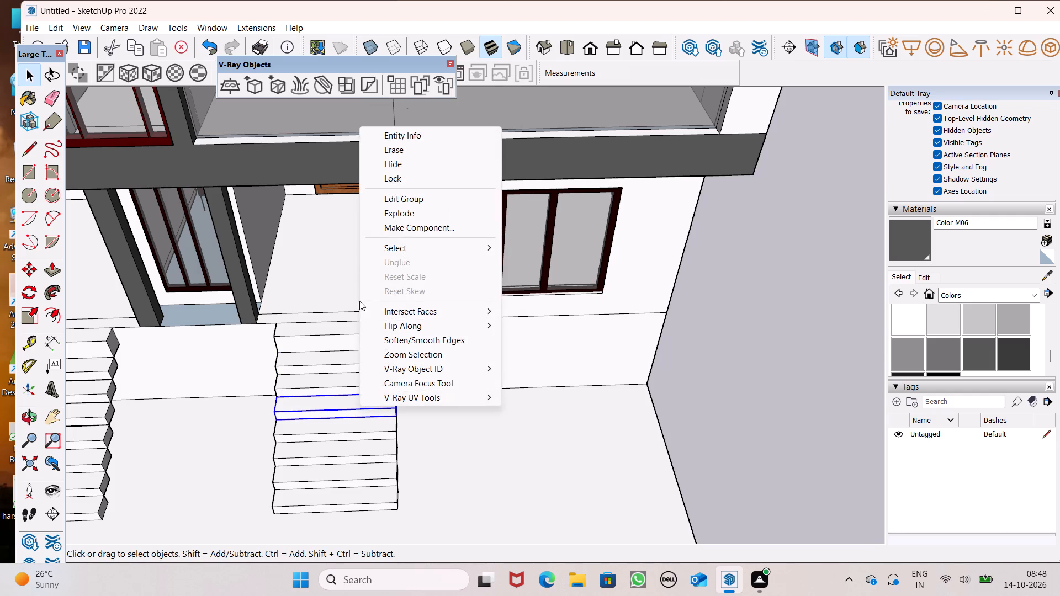
left_click(423, 219)
left_click(726, 435)
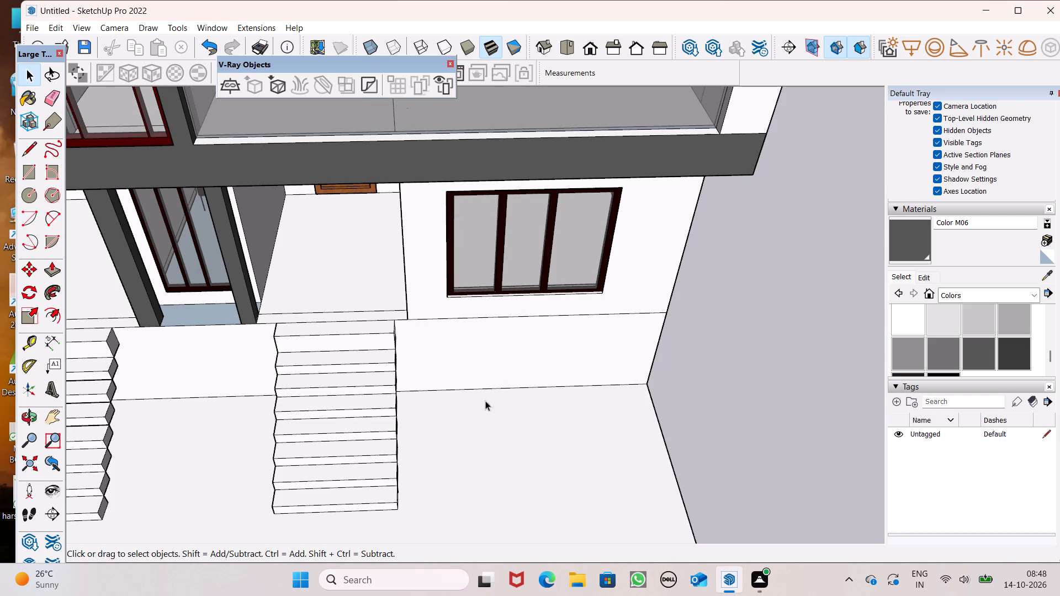
Check the second stair step by step for any steps that are still grouped.
left_click(364, 334)
right_click(364, 334)
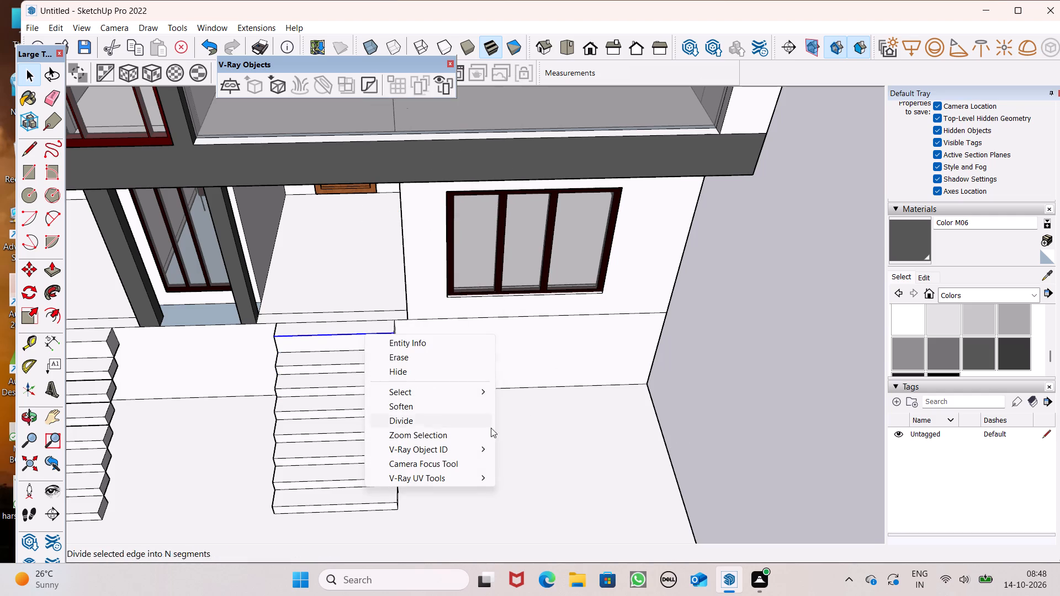
left_click(733, 427)
left_click(348, 359)
left_click(346, 367)
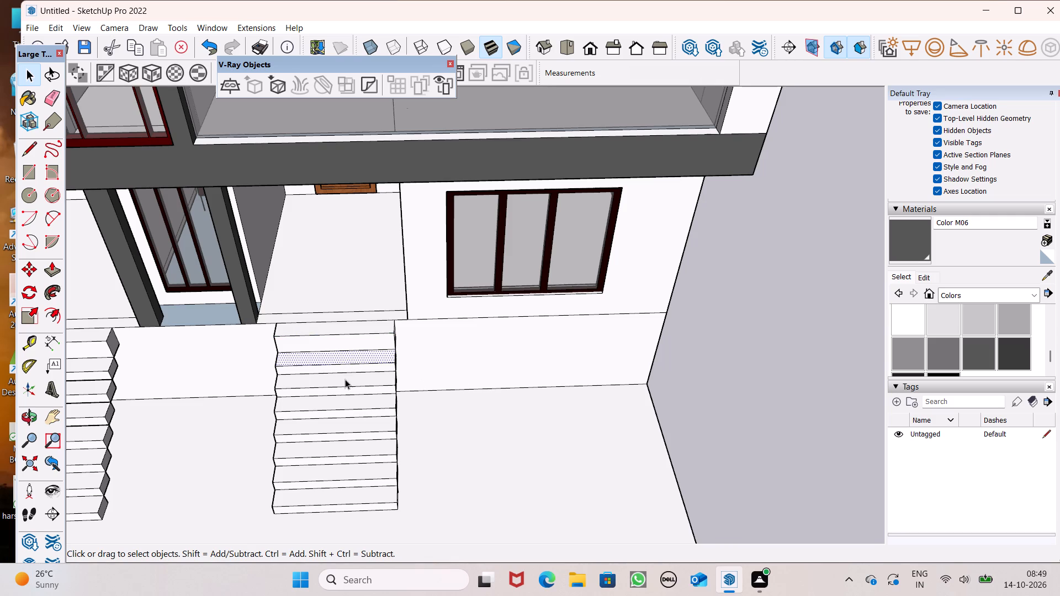
left_click(345, 379)
left_click(346, 392)
left_click_drag(351, 406, 353, 413)
left_click_drag(353, 418, 354, 427)
left_click(355, 426)
left_click(349, 448)
left_click(351, 451)
left_click(359, 475)
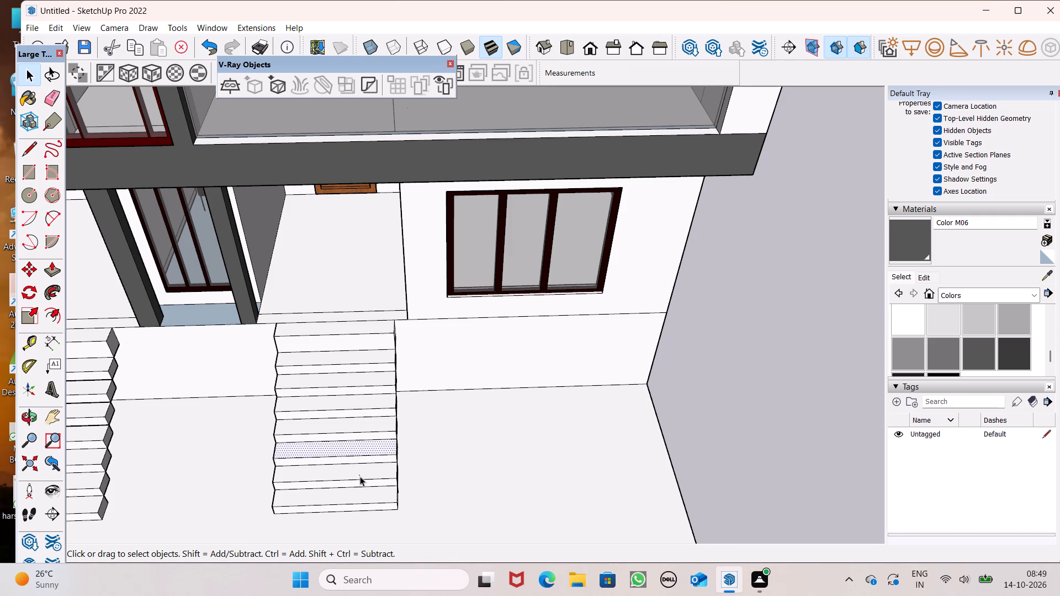
left_click(360, 480)
left_click(353, 524)
left_click(756, 409)
Close the second stair's open outer side with a 7' ground line to the wall and a 4' 8" vertical line under the top step.
scroll(724, 391, "down", 6)
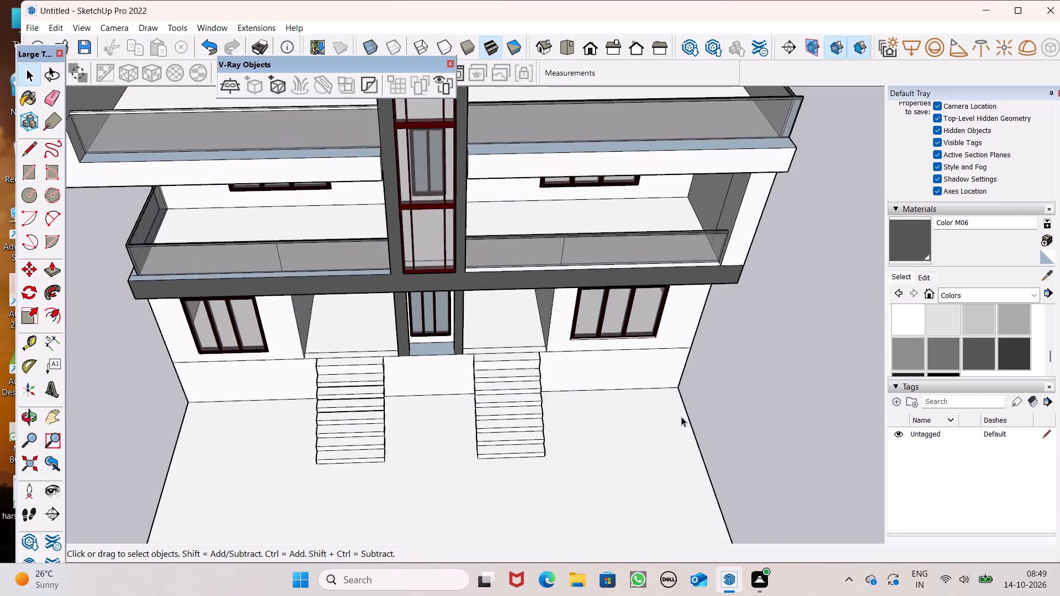
middle_click_drag(651, 430, 274, 378)
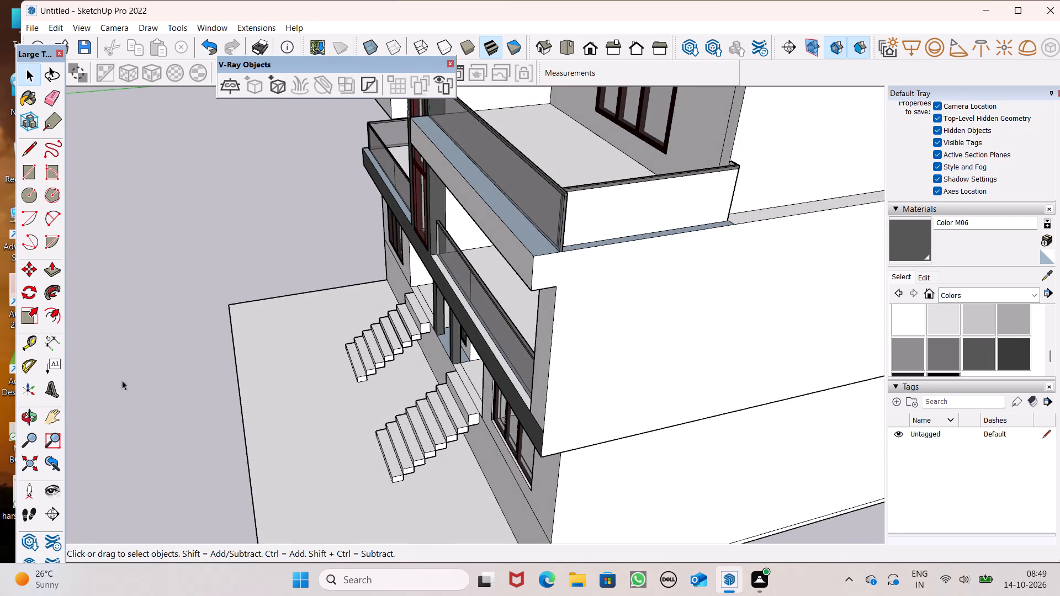
left_click(29, 153)
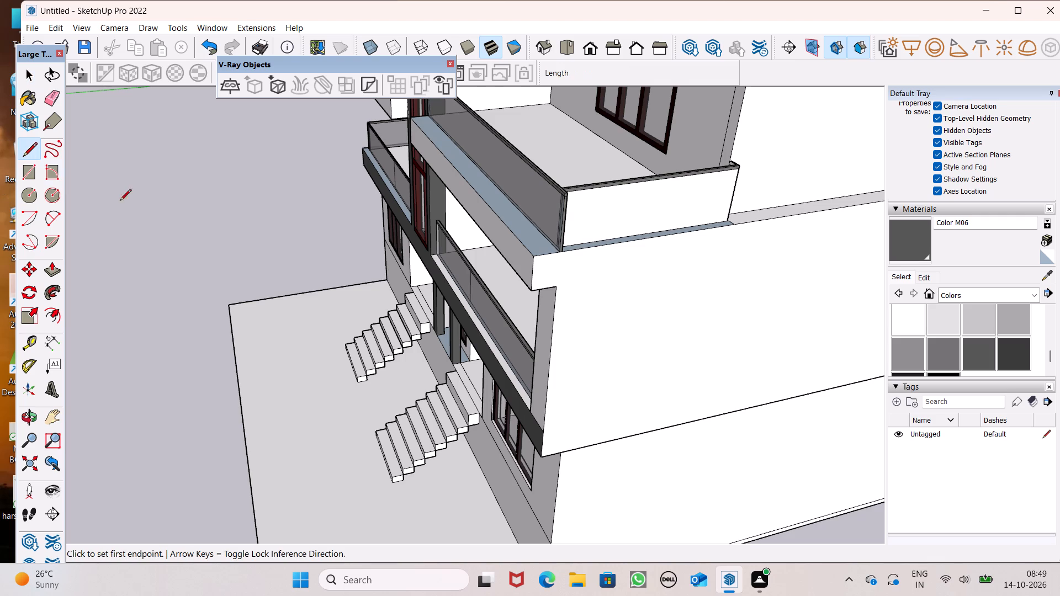
scroll(411, 458, "up", 5)
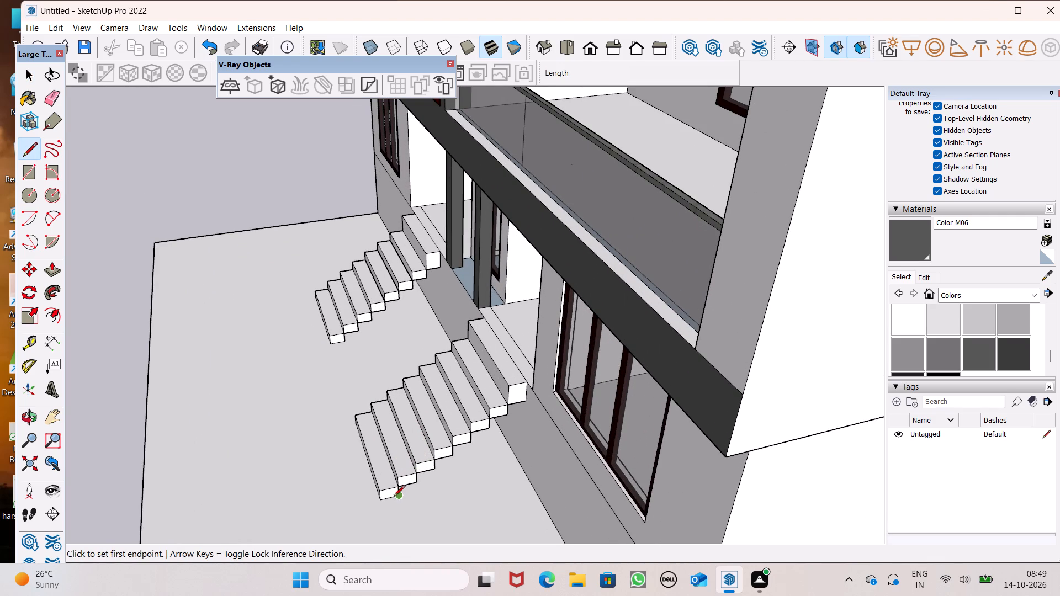
left_click(396, 494)
left_click(522, 472)
left_click(527, 402)
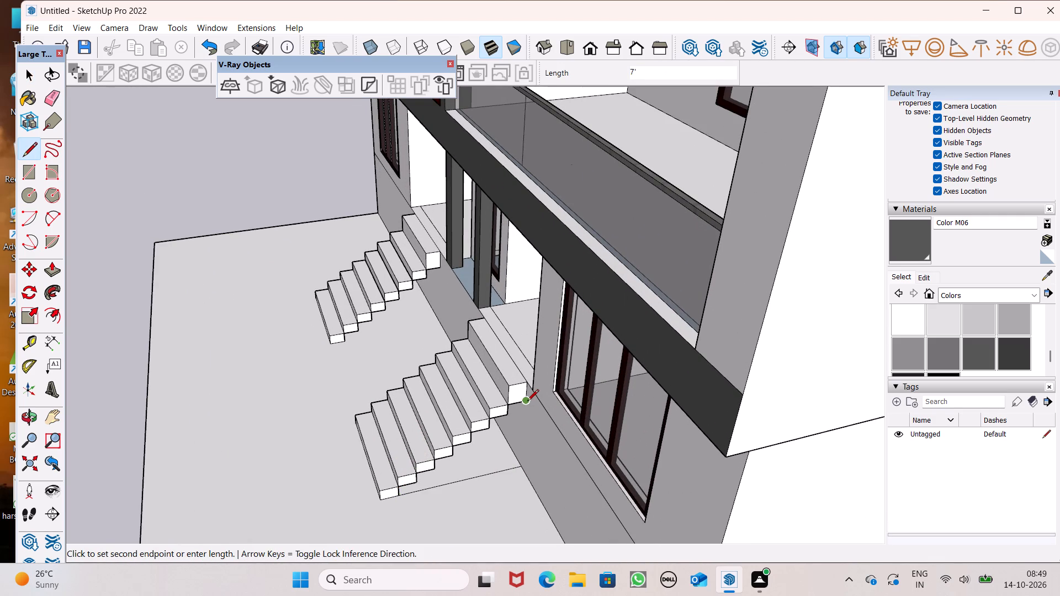
left_click(528, 465)
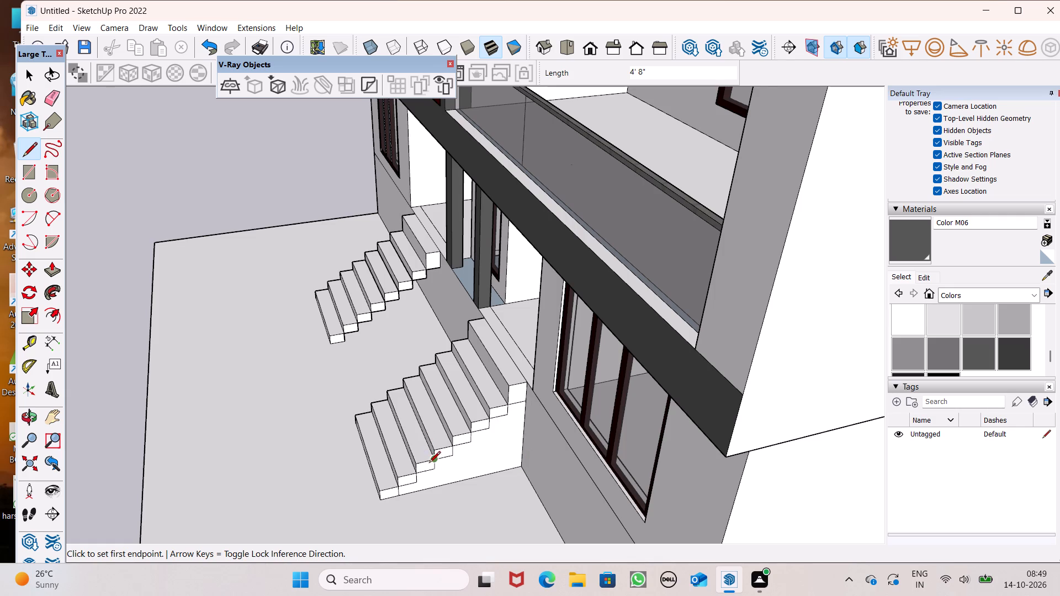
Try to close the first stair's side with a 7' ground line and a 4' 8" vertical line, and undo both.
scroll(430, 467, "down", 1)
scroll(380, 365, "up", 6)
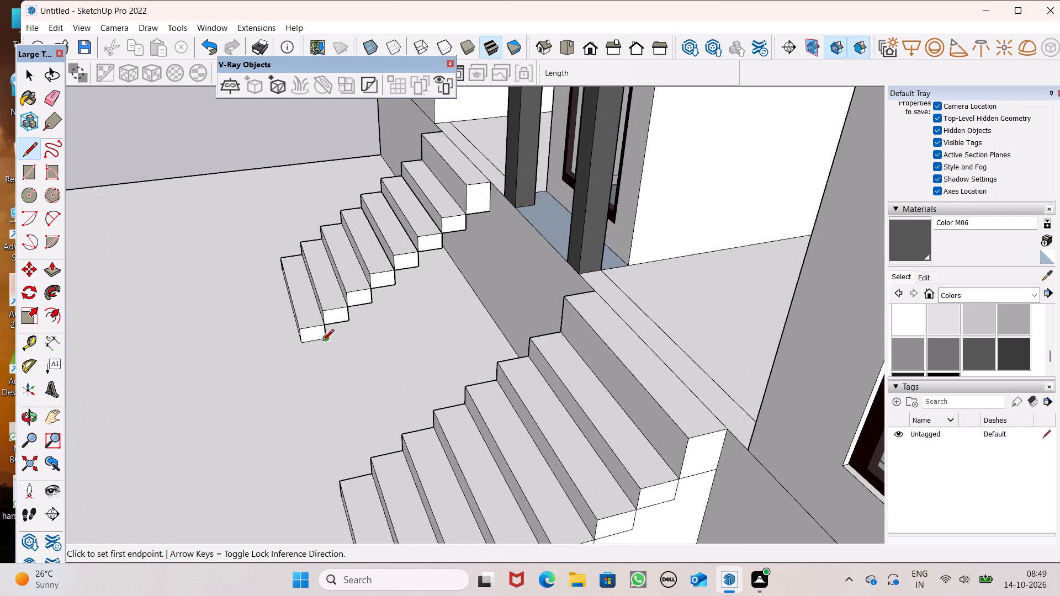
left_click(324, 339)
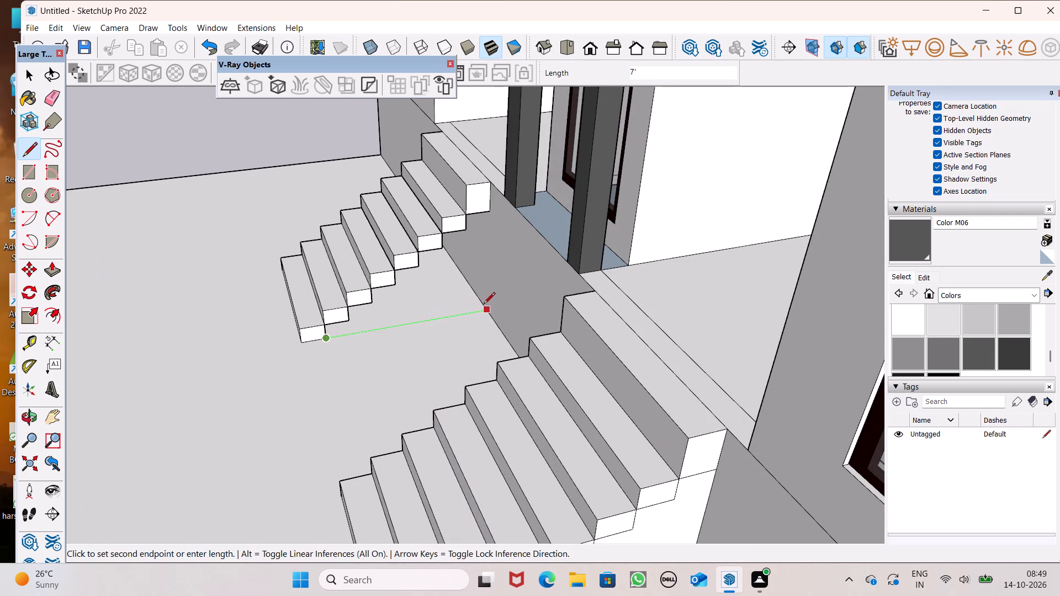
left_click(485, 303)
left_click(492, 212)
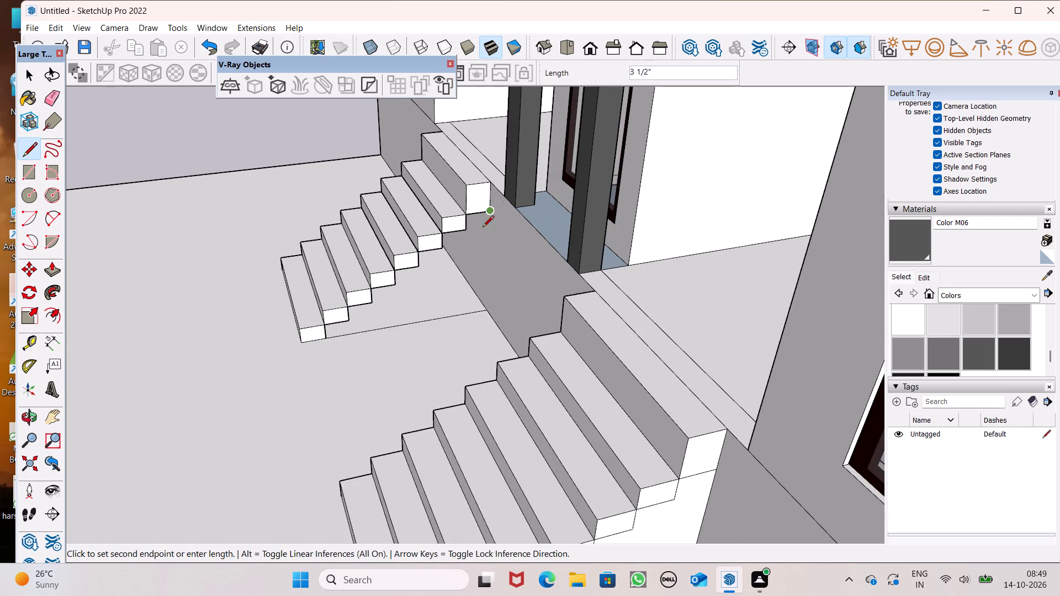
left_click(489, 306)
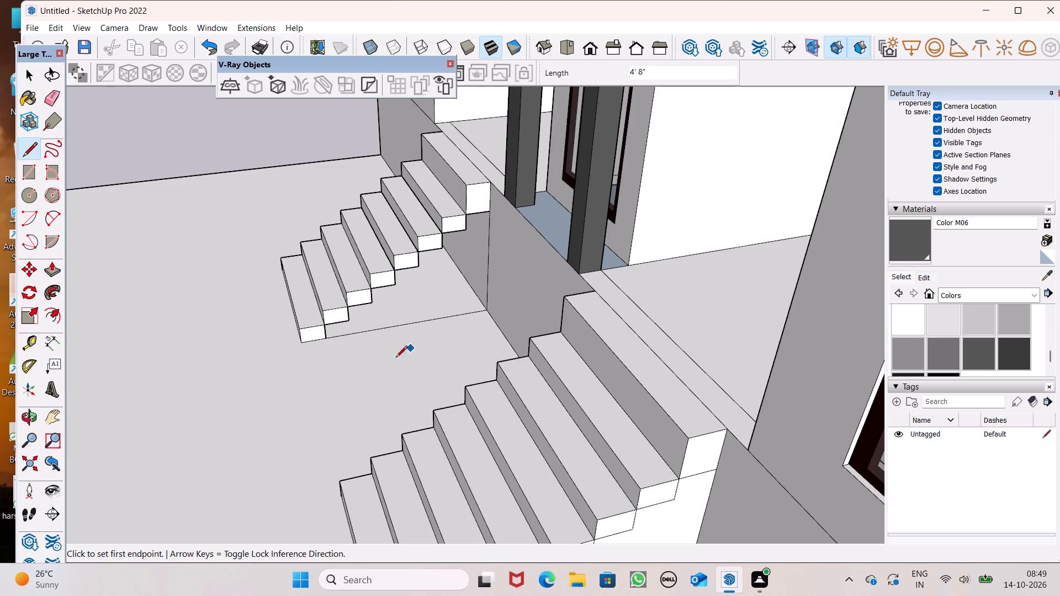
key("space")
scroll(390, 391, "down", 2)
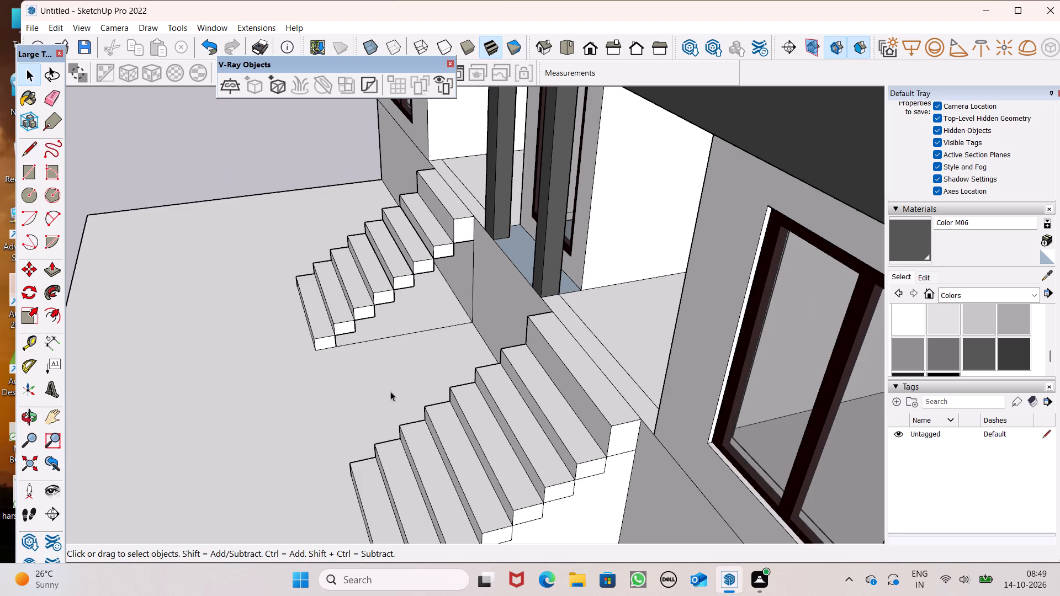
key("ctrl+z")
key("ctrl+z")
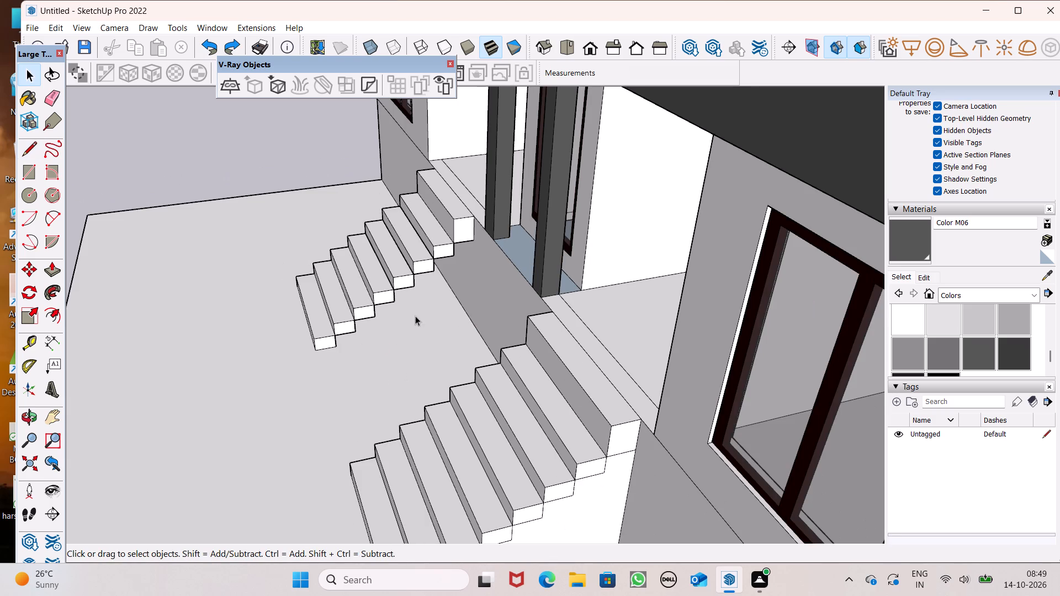
Explode the group of the first stair's fifth step from the bottom into loose geometry.
key("space")
left_click(407, 272)
left_click(422, 228)
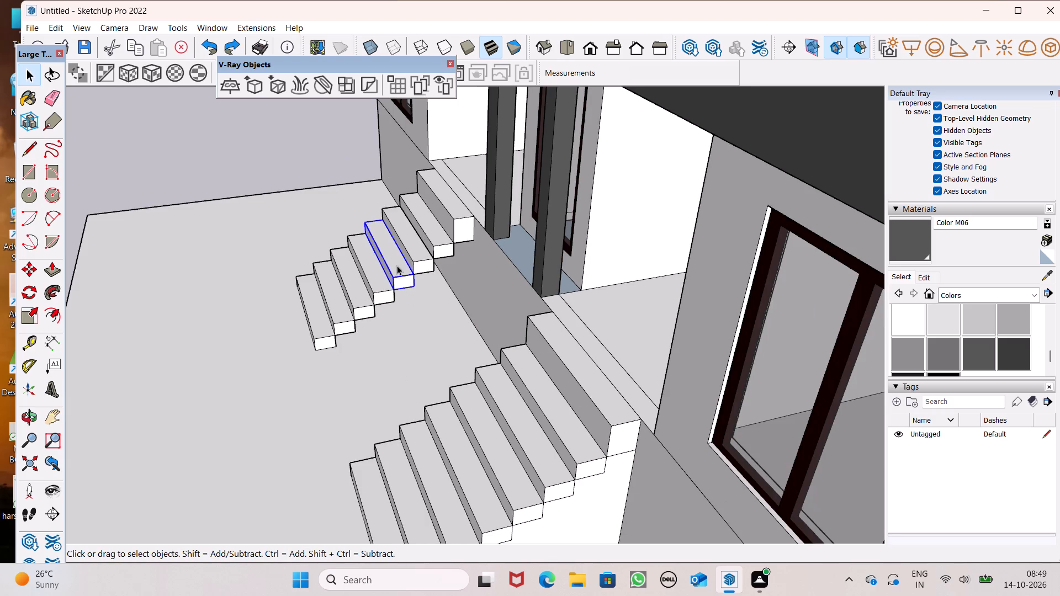
left_click(396, 267)
right_click(395, 270)
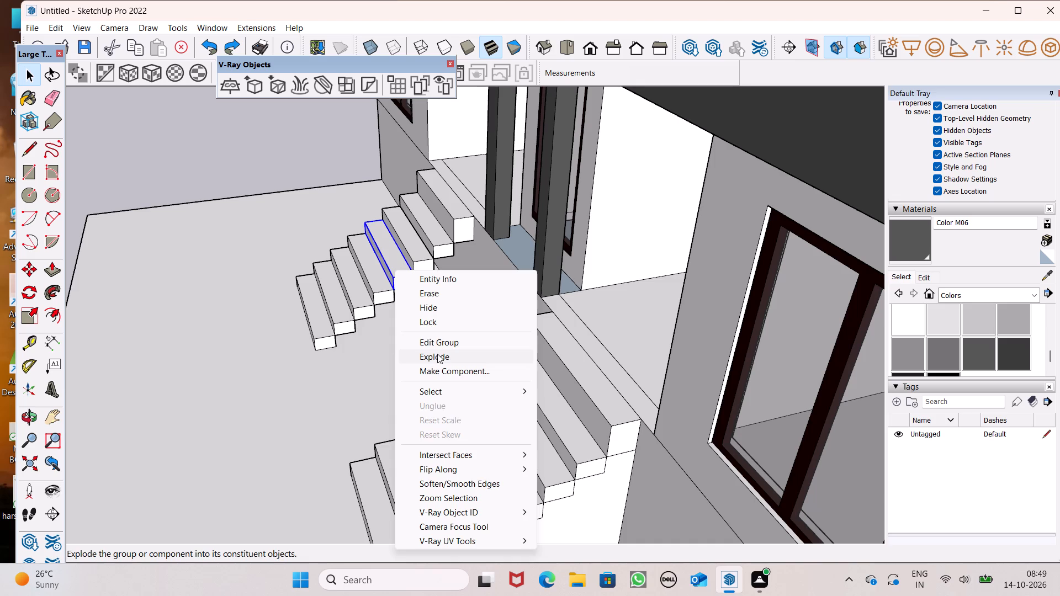
left_click(437, 354)
Check the first stair for remaining grouped steps and explode the sixth step from the bottom into loose geometry.
left_click(361, 281)
left_click(356, 296)
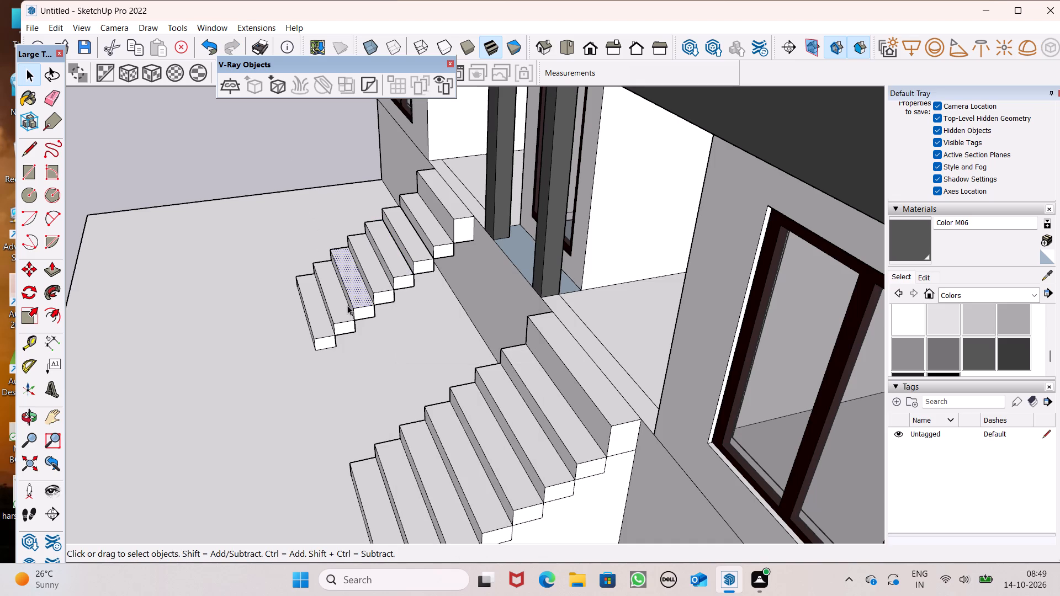
left_click(347, 306)
left_click(338, 312)
left_click(327, 317)
left_click(356, 289)
left_click(364, 283)
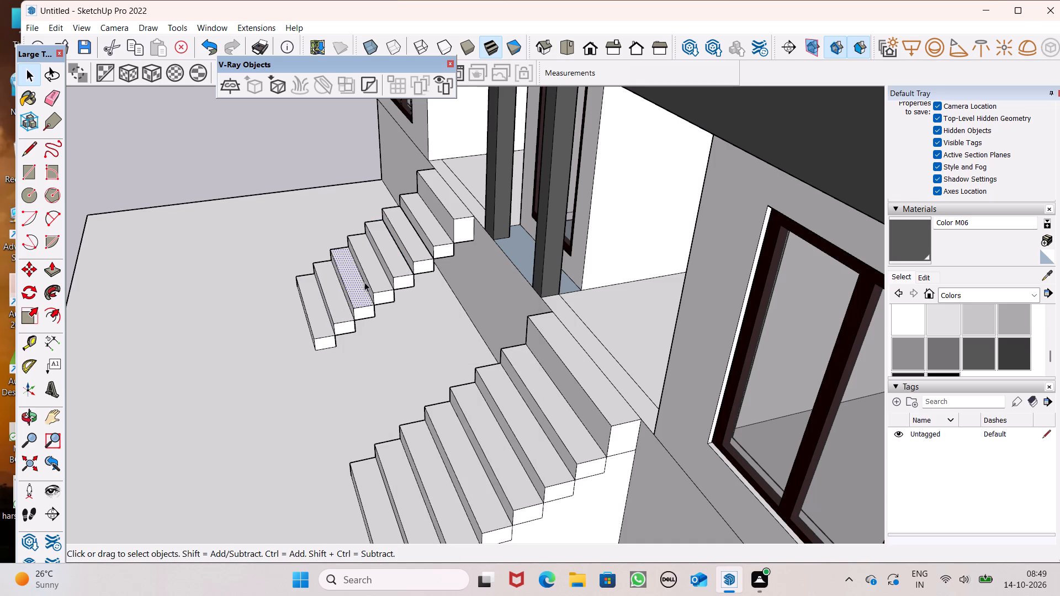
left_click(376, 275)
left_click(383, 269)
double_click(401, 254)
left_click(418, 245)
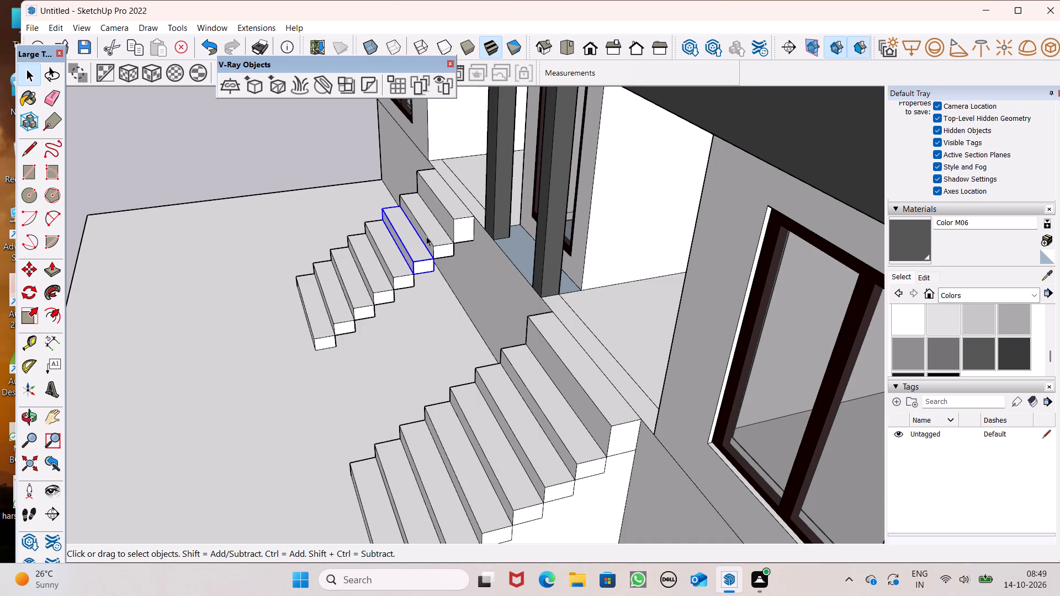
left_click(427, 234)
left_click(421, 248)
right_click(421, 248)
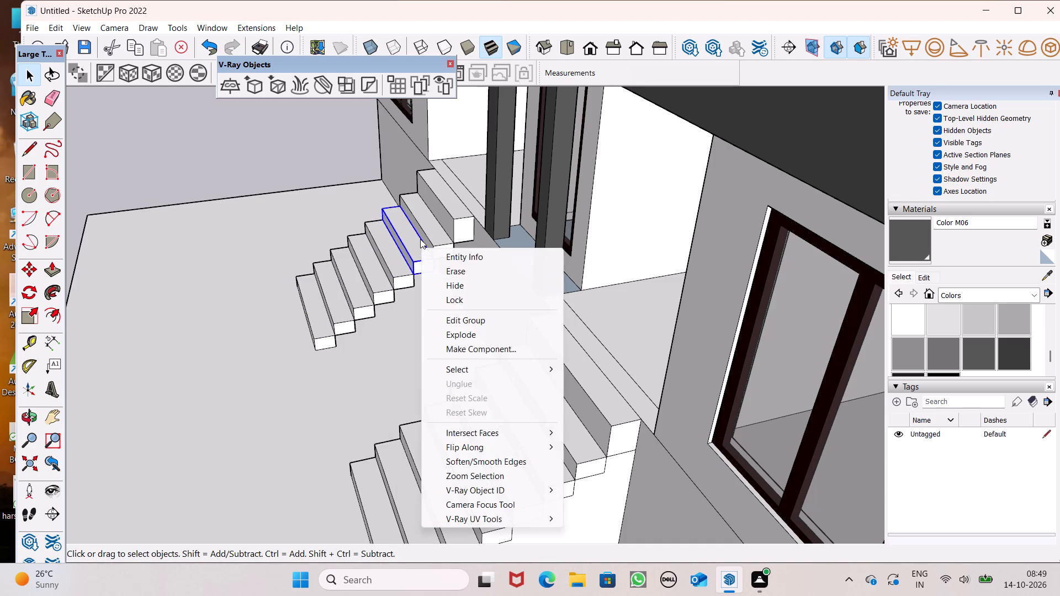
left_click(462, 329)
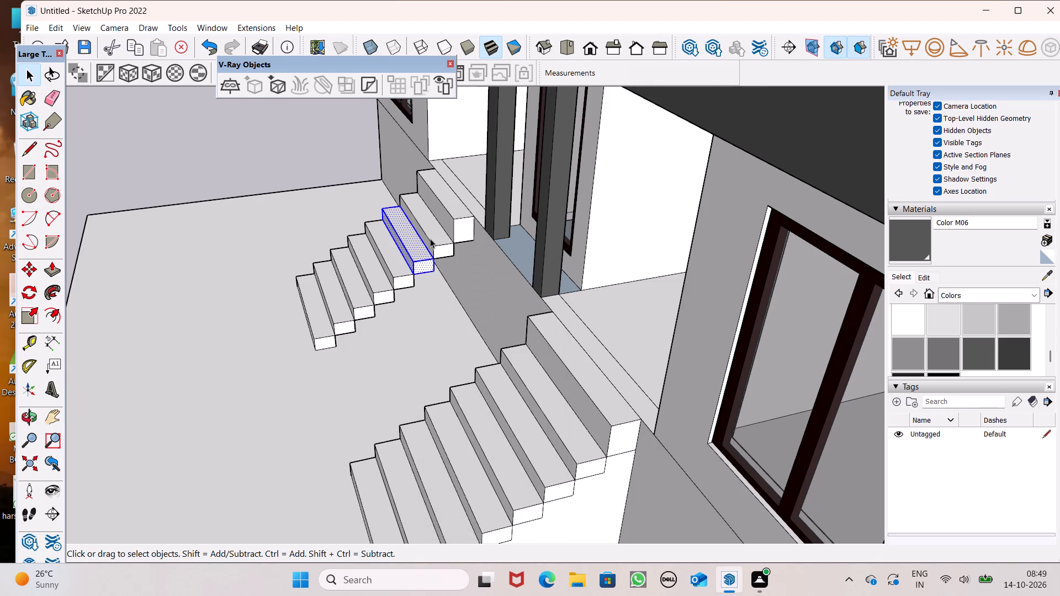
left_click(430, 238)
left_click(445, 214)
left_click(449, 210)
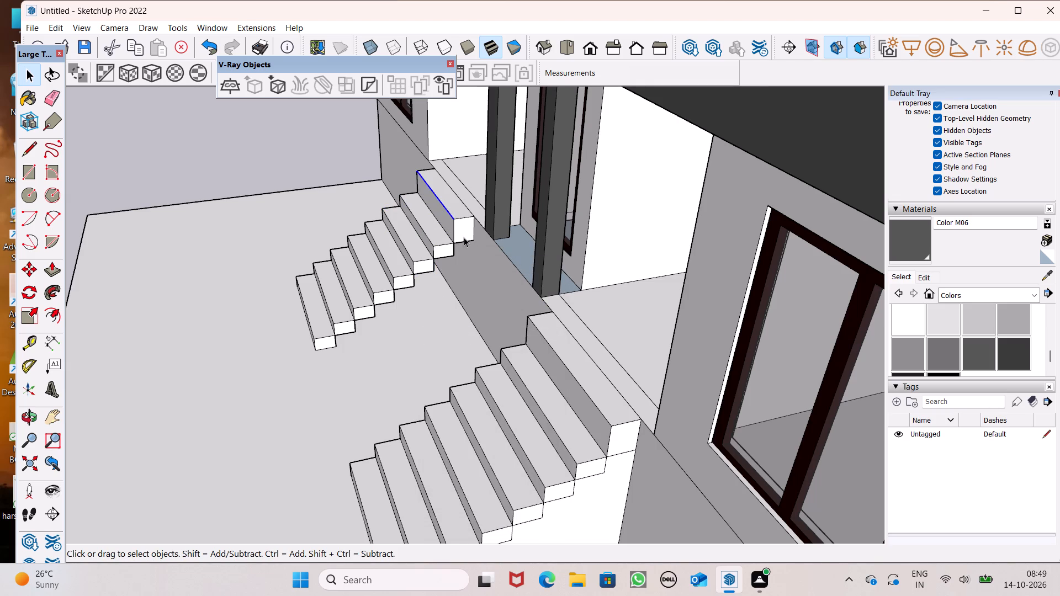
left_click(268, 152)
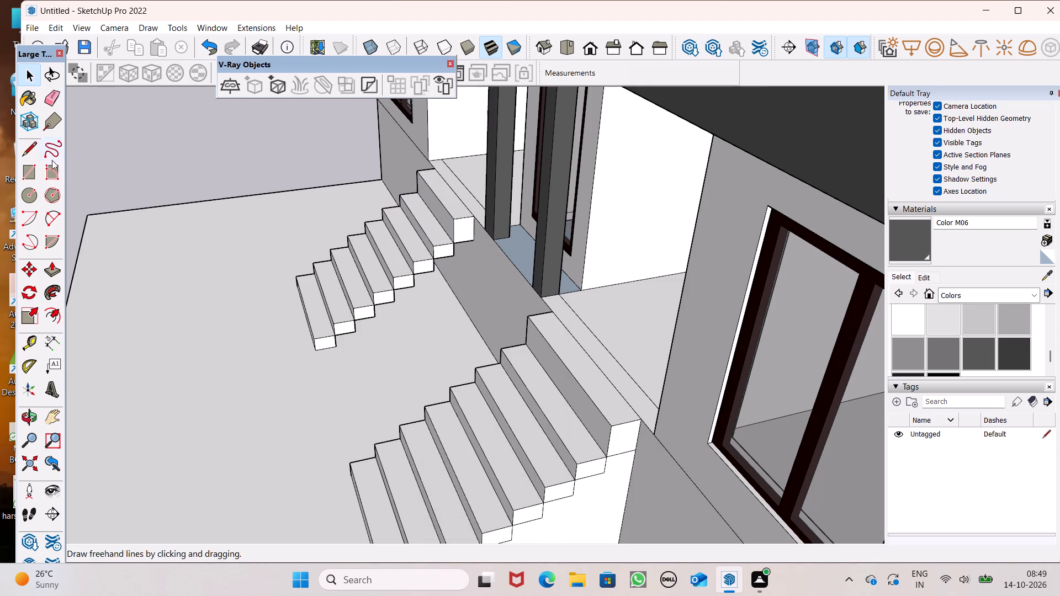
Close the first stair's side facing the second stair with a 7' ground line and a 4' 8" vertical line under the top step.
left_click_drag(20, 155, 27, 155)
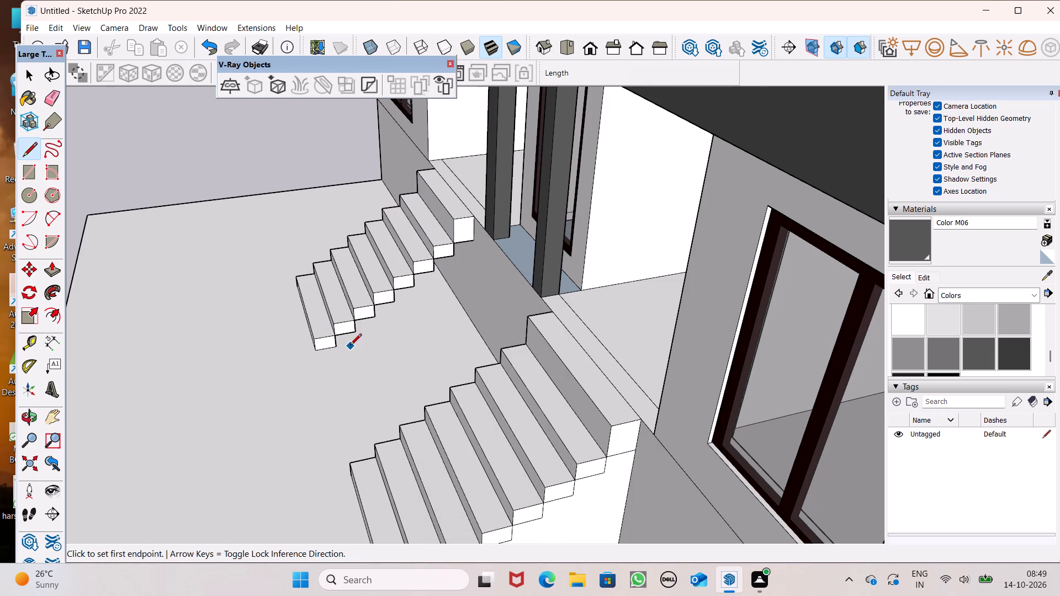
left_click(337, 344)
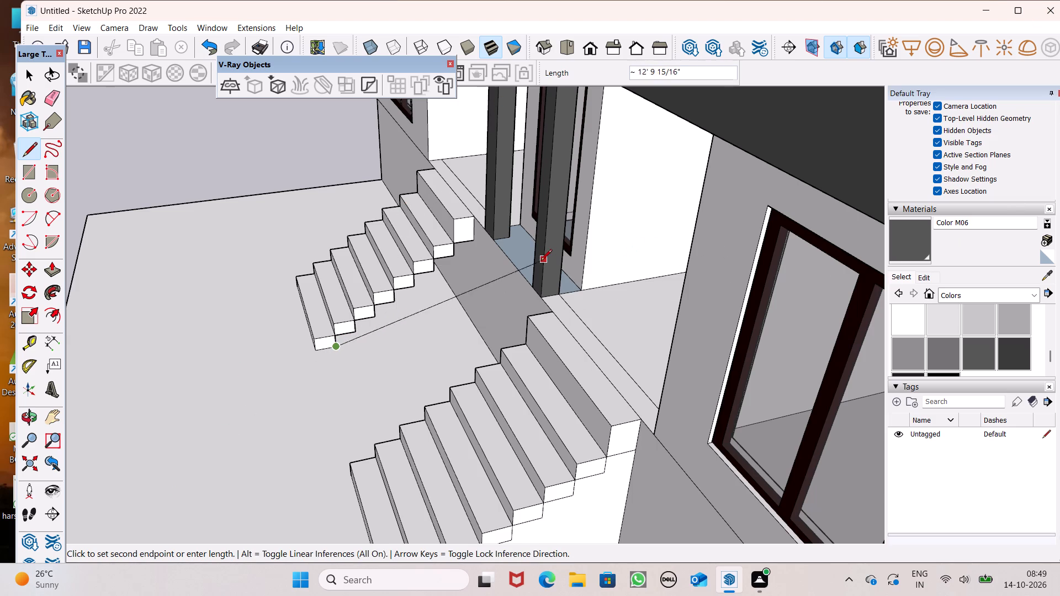
left_click(472, 315)
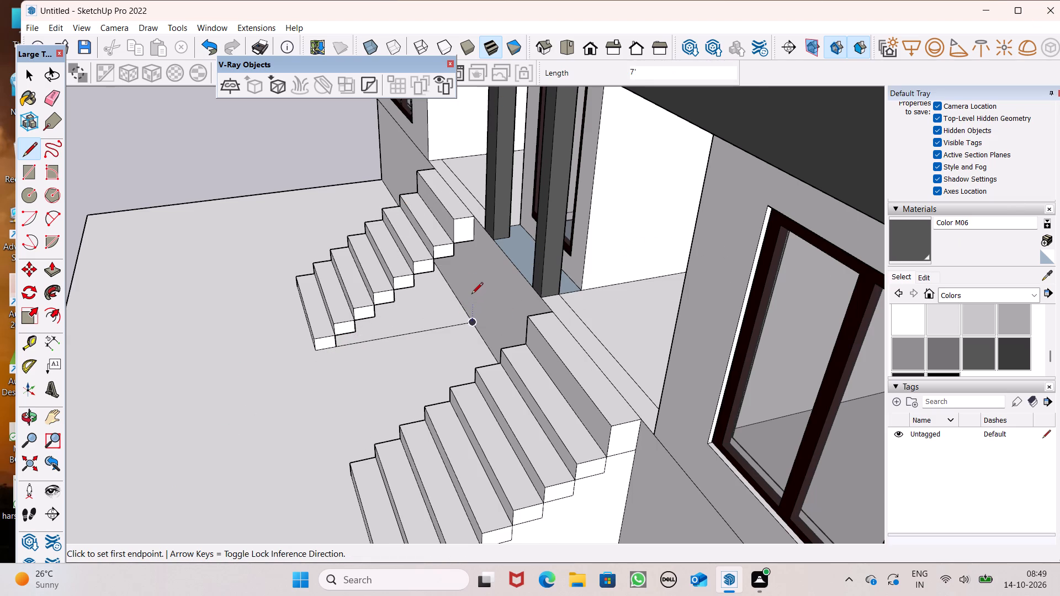
left_click(474, 241)
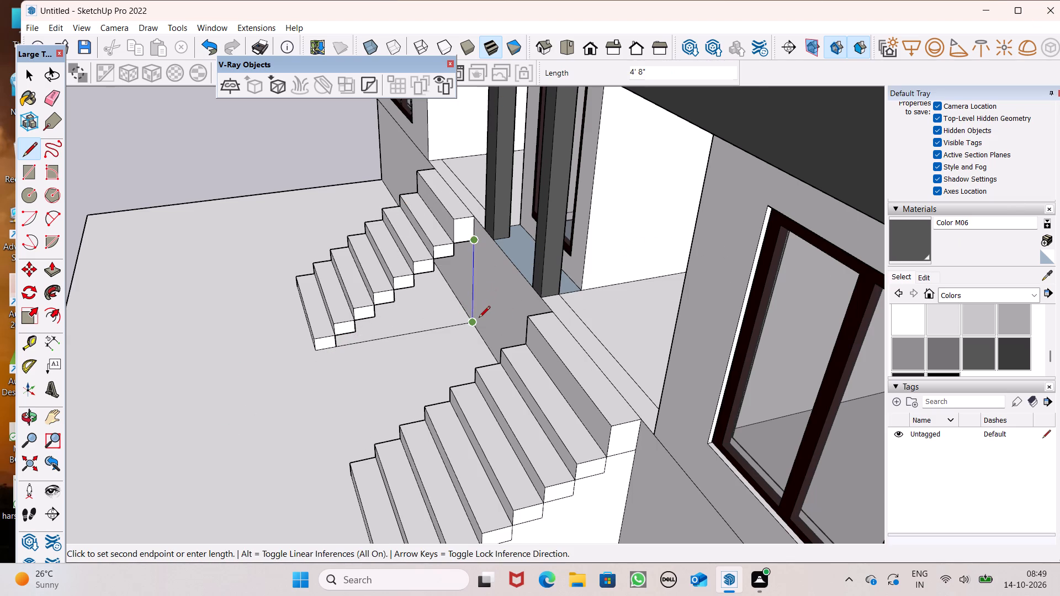
left_click(479, 319)
key("space")
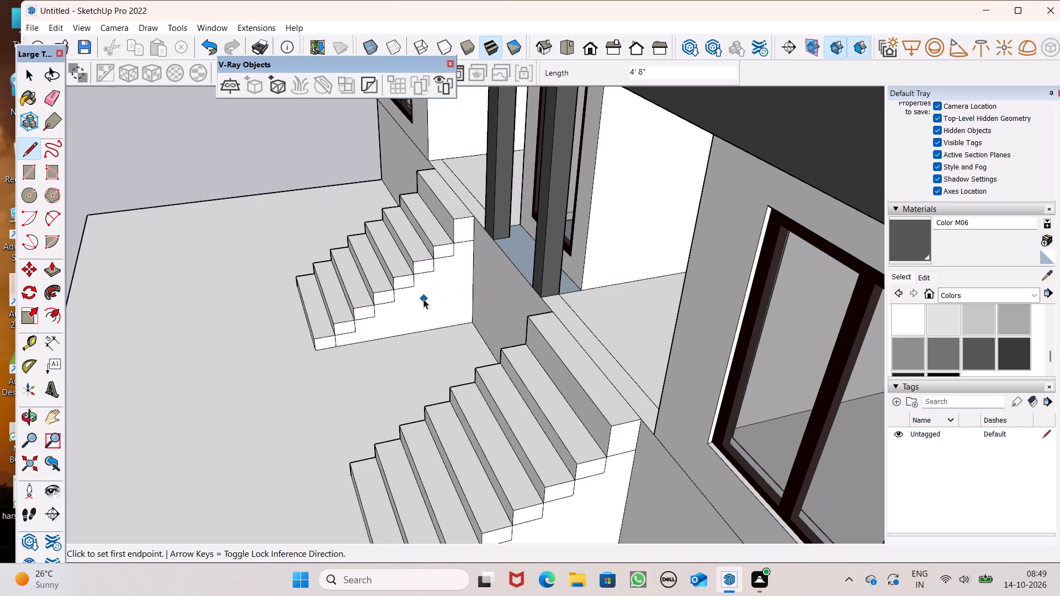
Push/Pull the side face under each of the two stairs 6' 4" across the stair's width to fill the underside.
scroll(423, 299, "down", 2)
middle_click_drag(419, 310, 866, 285)
middle_click_drag(577, 332, 834, 238)
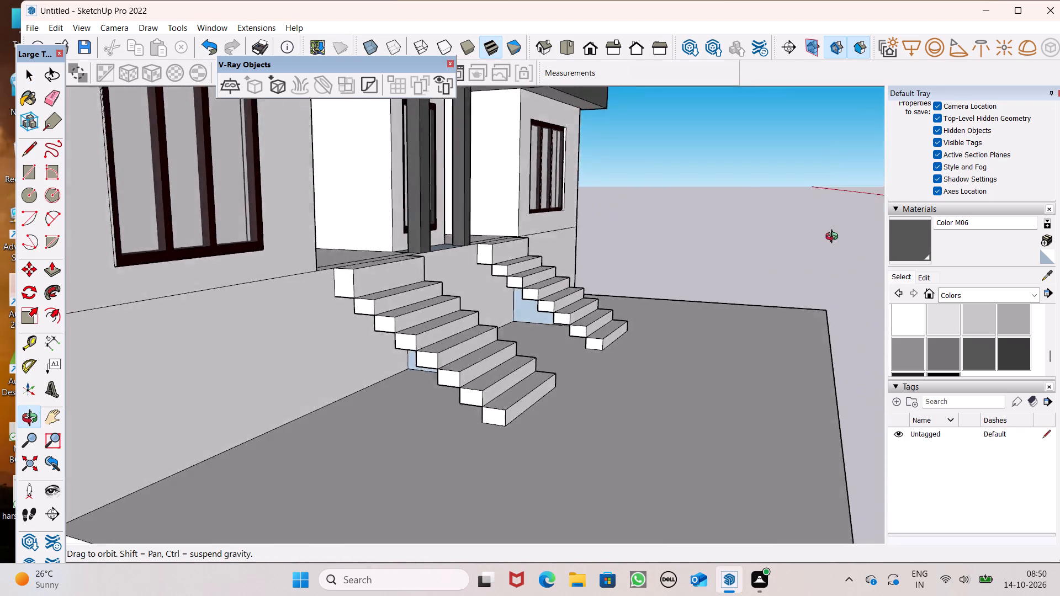
middle_click_drag(834, 238, 856, 222)
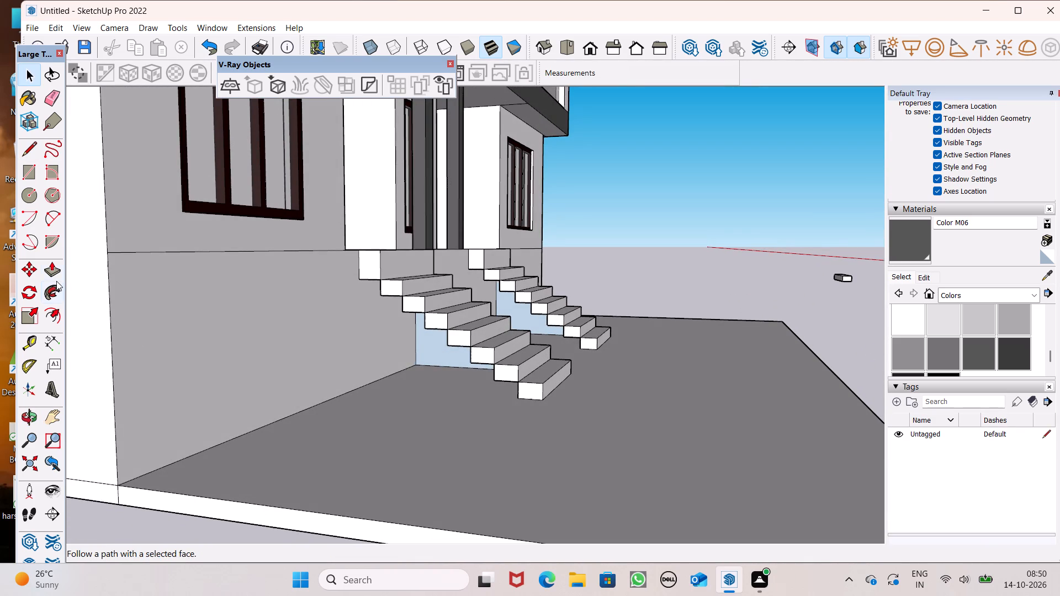
left_click(56, 280)
left_click_drag(432, 355, 430, 359)
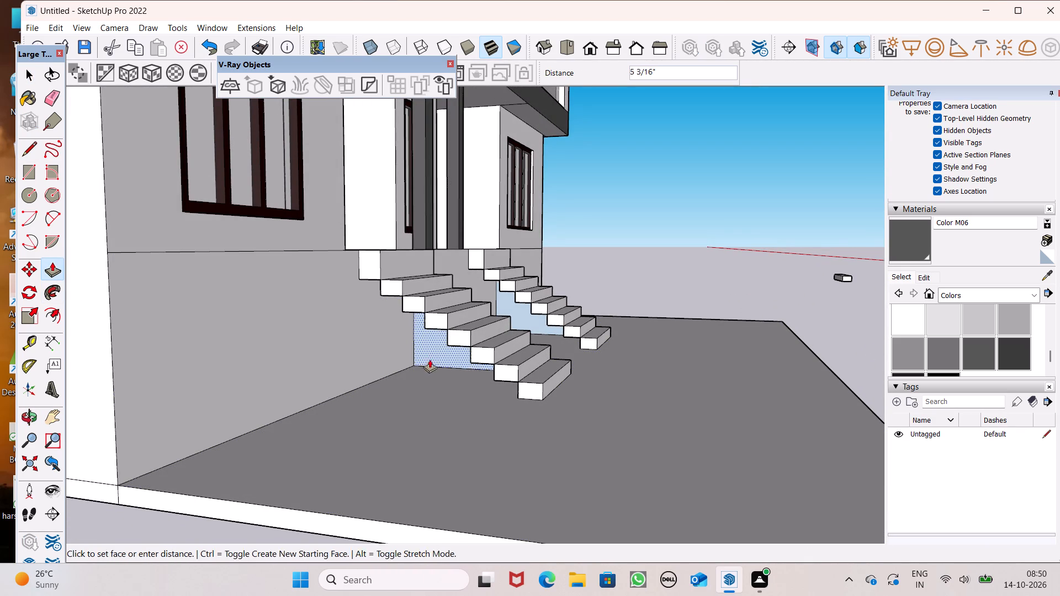
left_click_drag(430, 359, 492, 370)
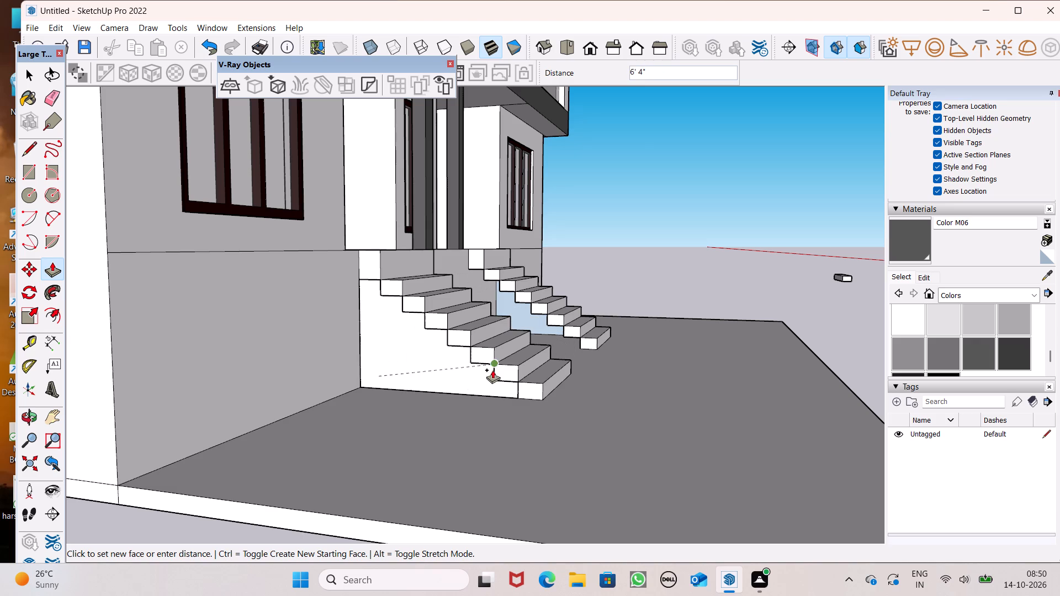
left_click_drag(492, 370, 501, 366)
left_click_drag(520, 314, 510, 326)
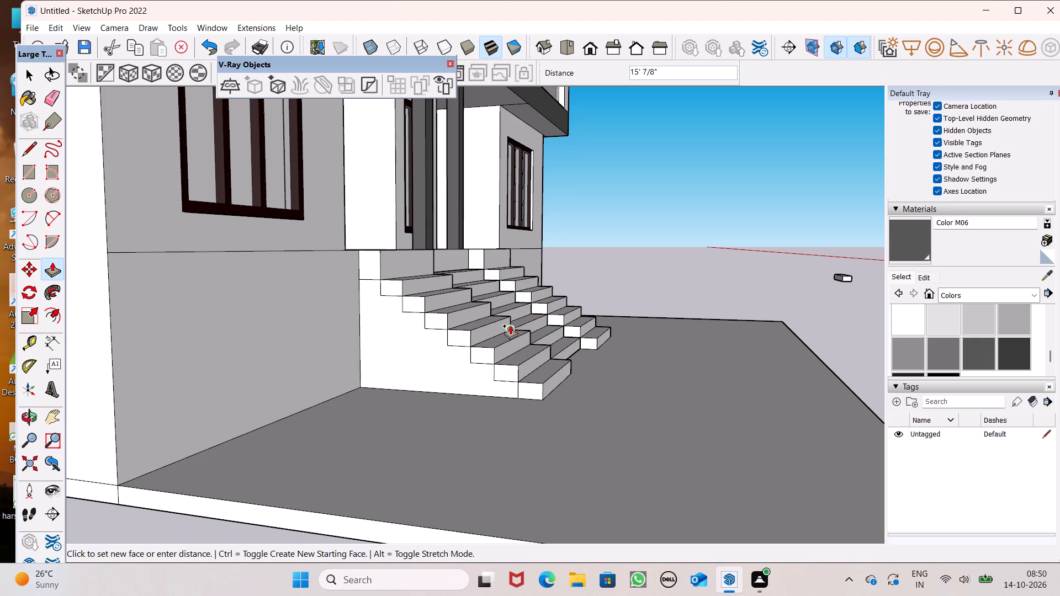
left_click_drag(510, 326, 545, 314)
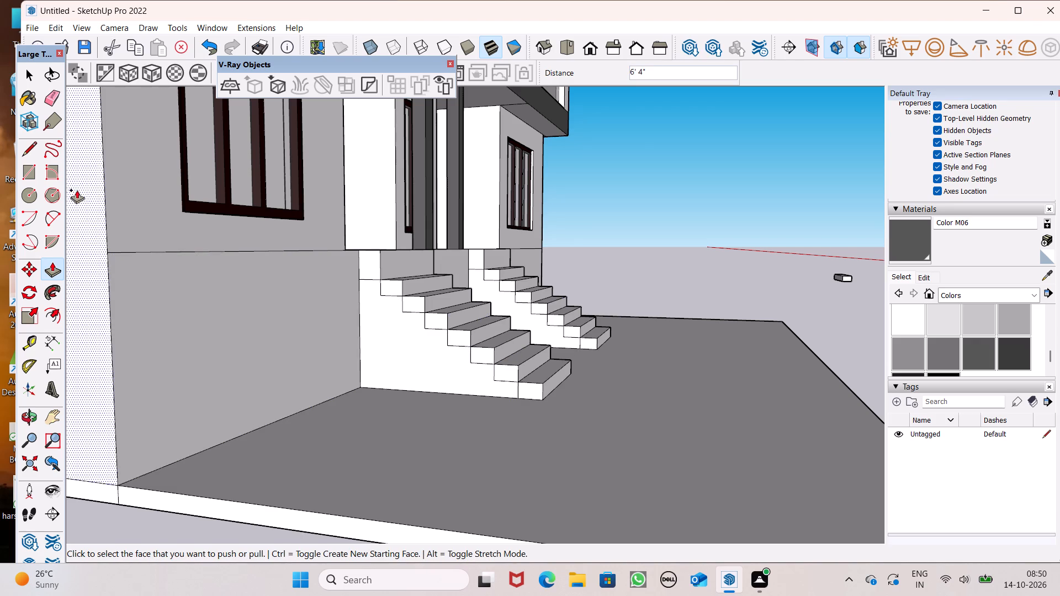
Erase the step outline edges on the first stair's outer side so the treads blend into the side face.
left_click(57, 92)
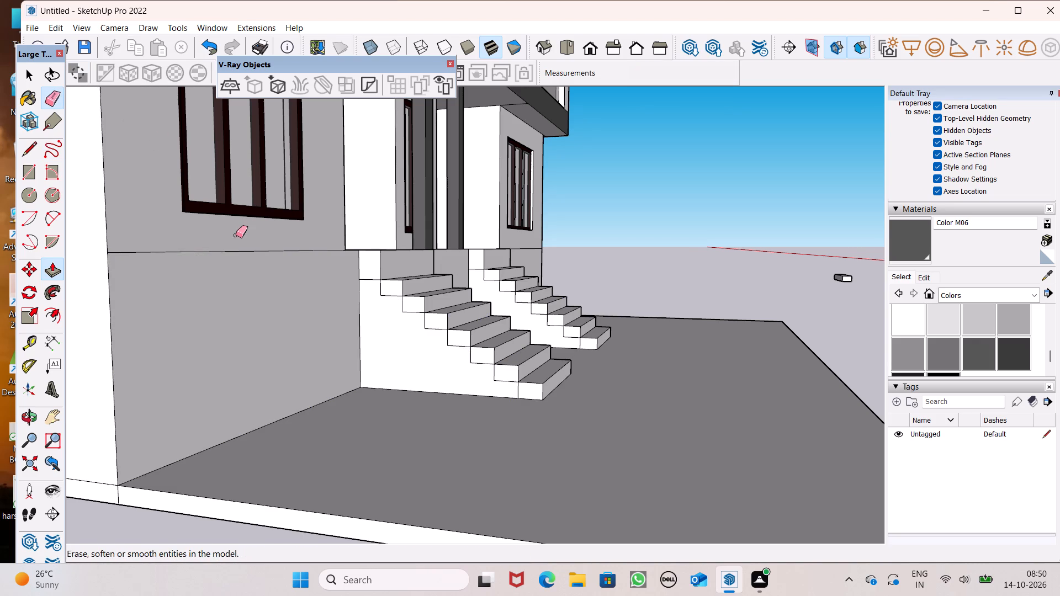
scroll(407, 321, "up", 9)
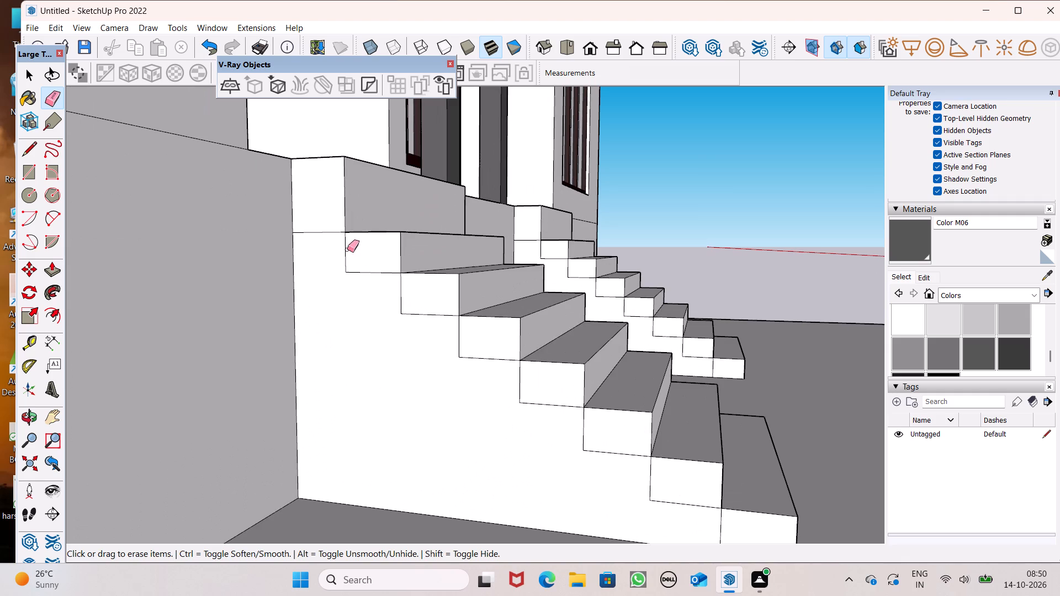
left_click_drag(324, 228, 326, 236)
left_click_drag(348, 248, 336, 257)
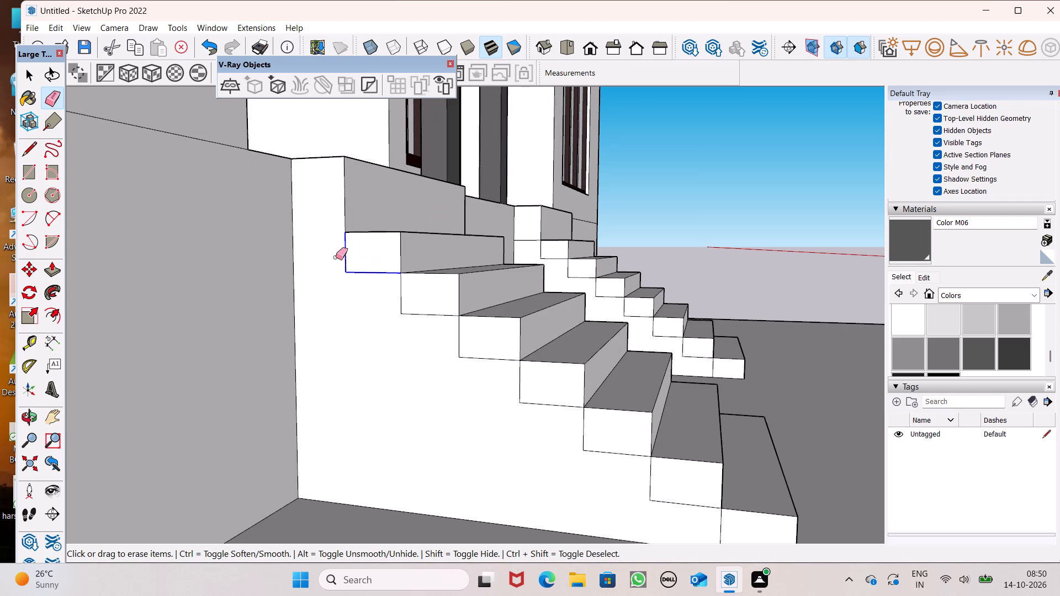
left_click_drag(336, 257, 481, 353)
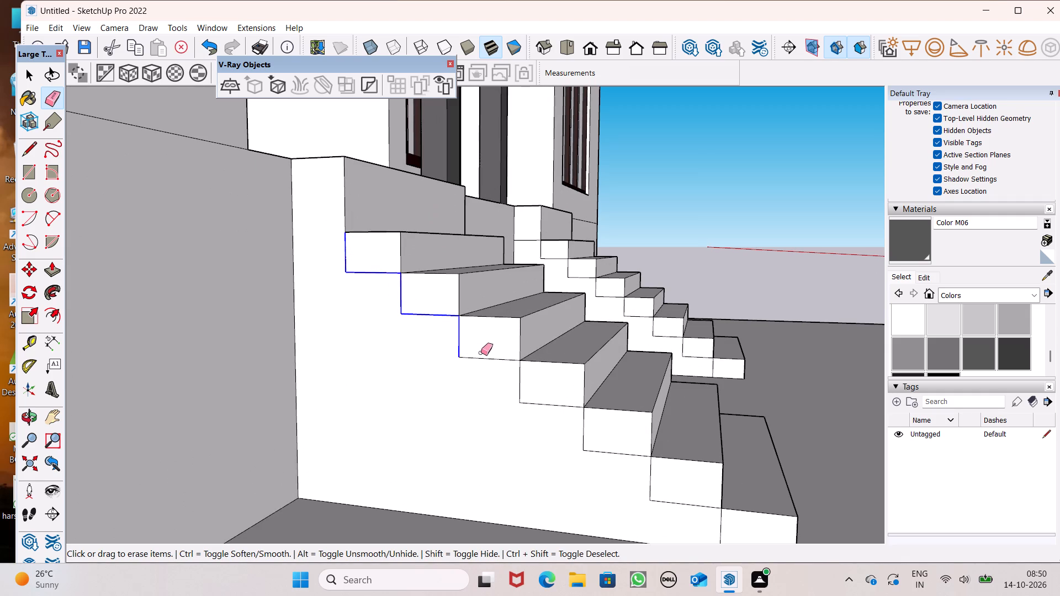
left_click_drag(481, 353, 637, 464)
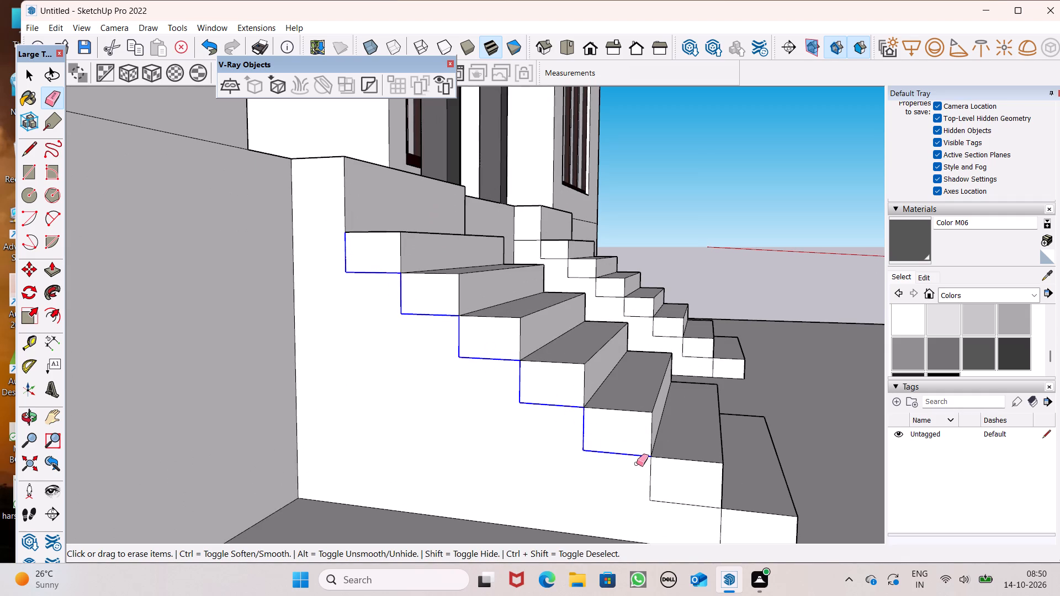
left_click_drag(637, 464, 685, 519)
scroll(703, 469, "down", 4)
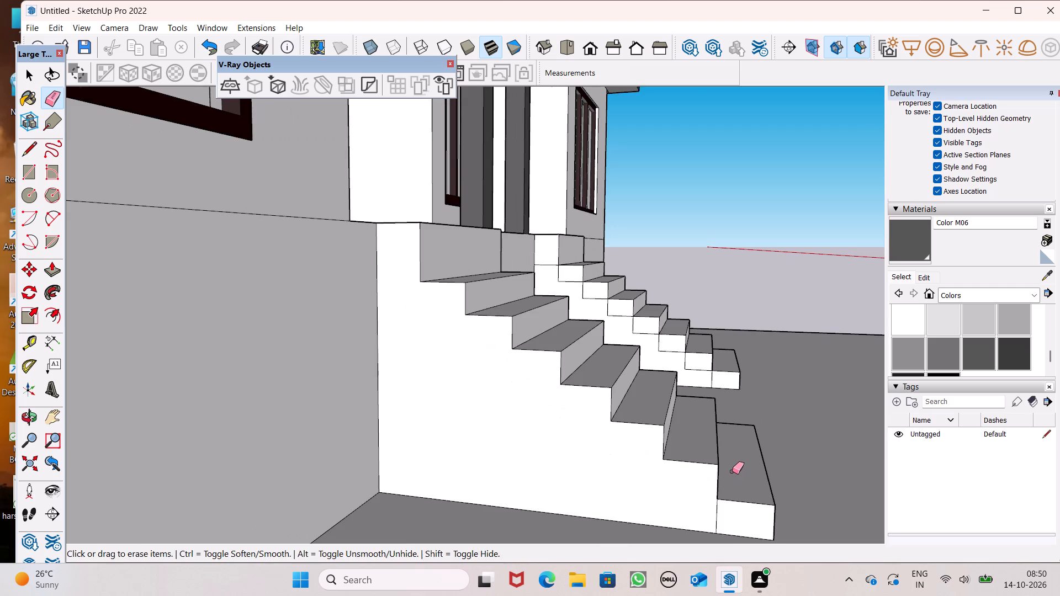
Erase the step outline edges on the second stair's side facing the first stair.
middle_click_drag(719, 479, 509, 512)
scroll(294, 290, "down", 4)
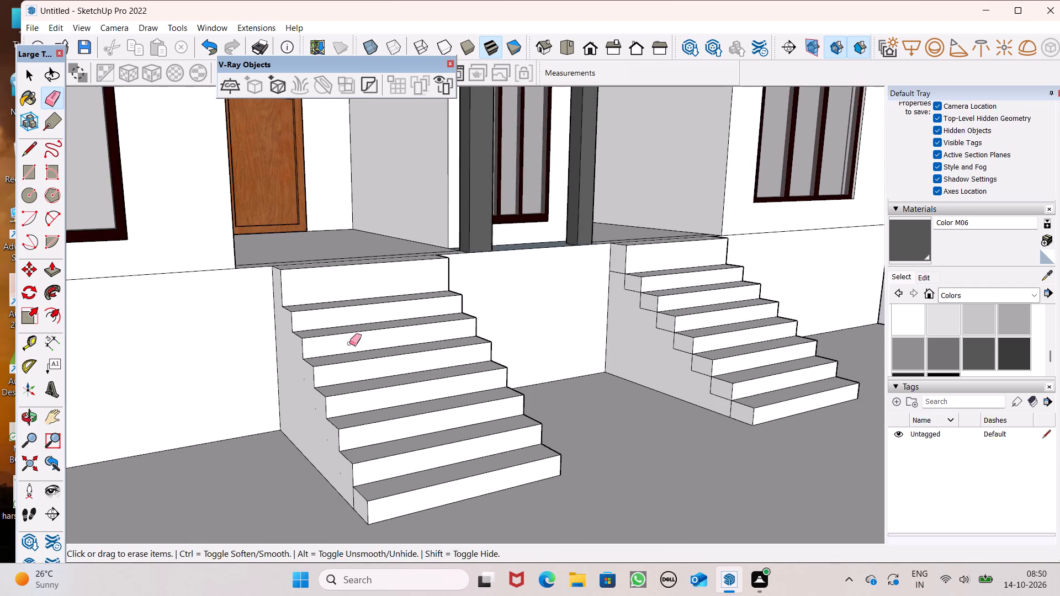
middle_click_drag(351, 360, 521, 347)
scroll(639, 269, "up", 7)
scroll(656, 333, "down", 7)
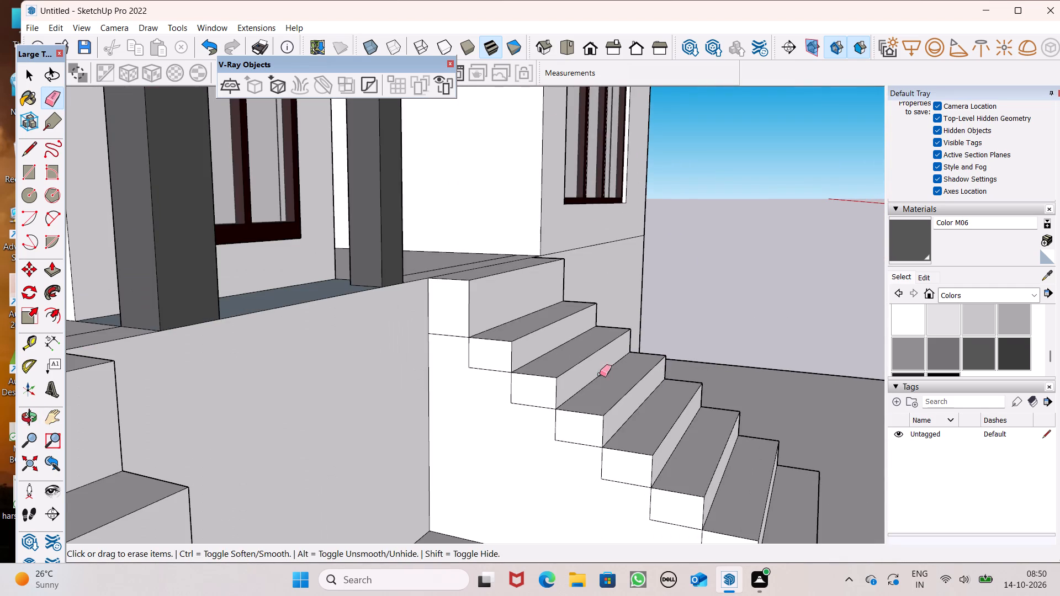
scroll(533, 343, "down", 4)
scroll(665, 495, "up", 5)
left_click_drag(688, 509, 654, 483)
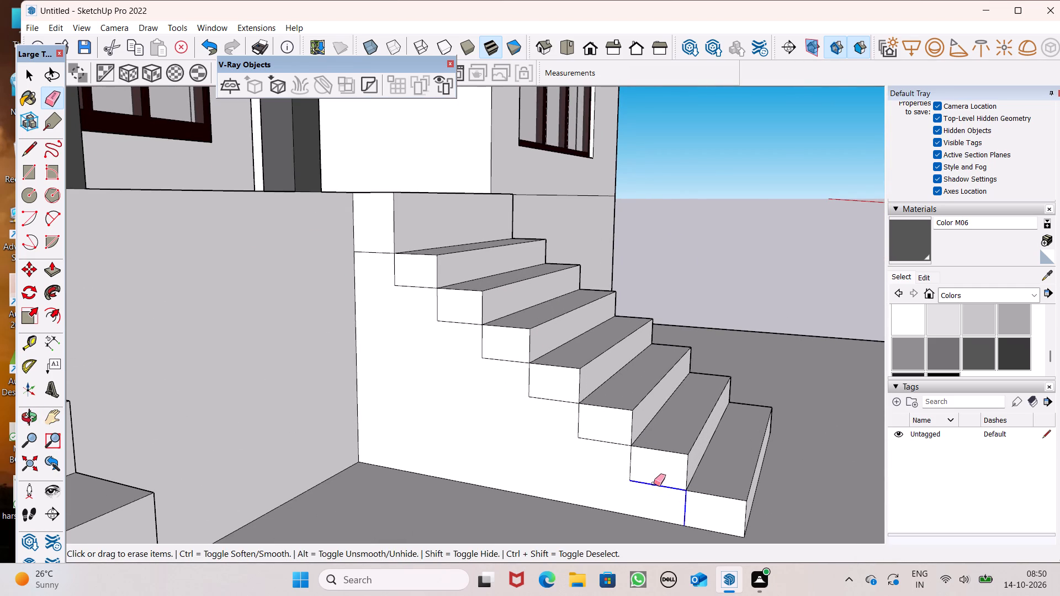
left_click_drag(654, 483, 526, 366)
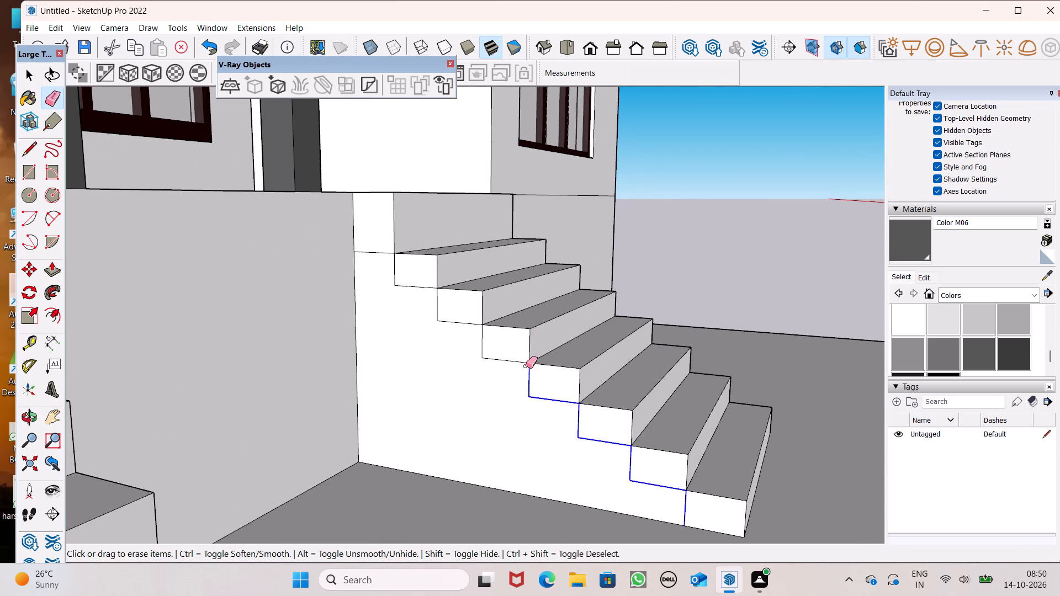
left_click_drag(526, 366, 390, 267)
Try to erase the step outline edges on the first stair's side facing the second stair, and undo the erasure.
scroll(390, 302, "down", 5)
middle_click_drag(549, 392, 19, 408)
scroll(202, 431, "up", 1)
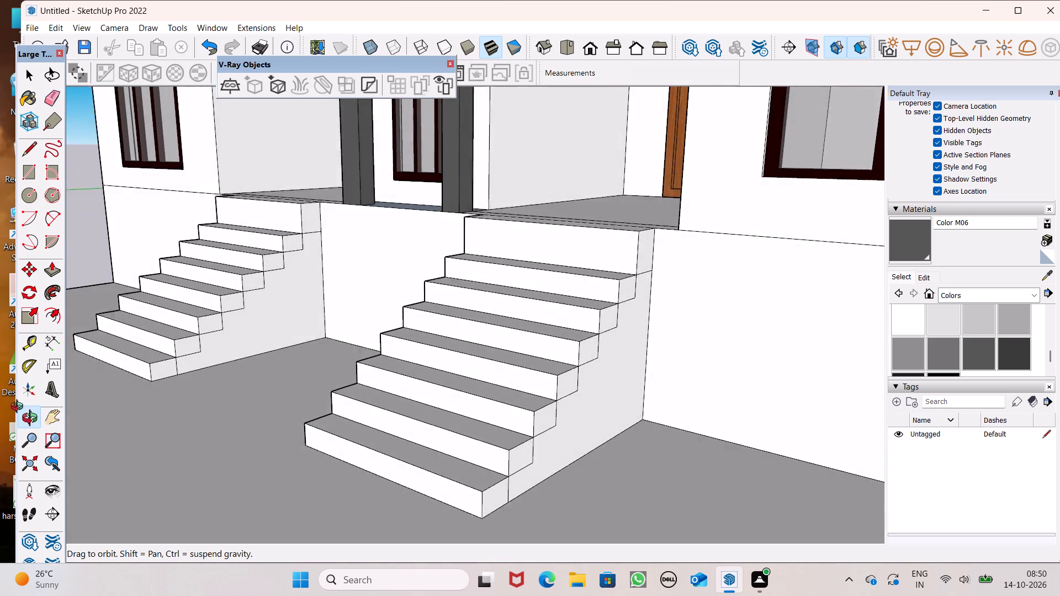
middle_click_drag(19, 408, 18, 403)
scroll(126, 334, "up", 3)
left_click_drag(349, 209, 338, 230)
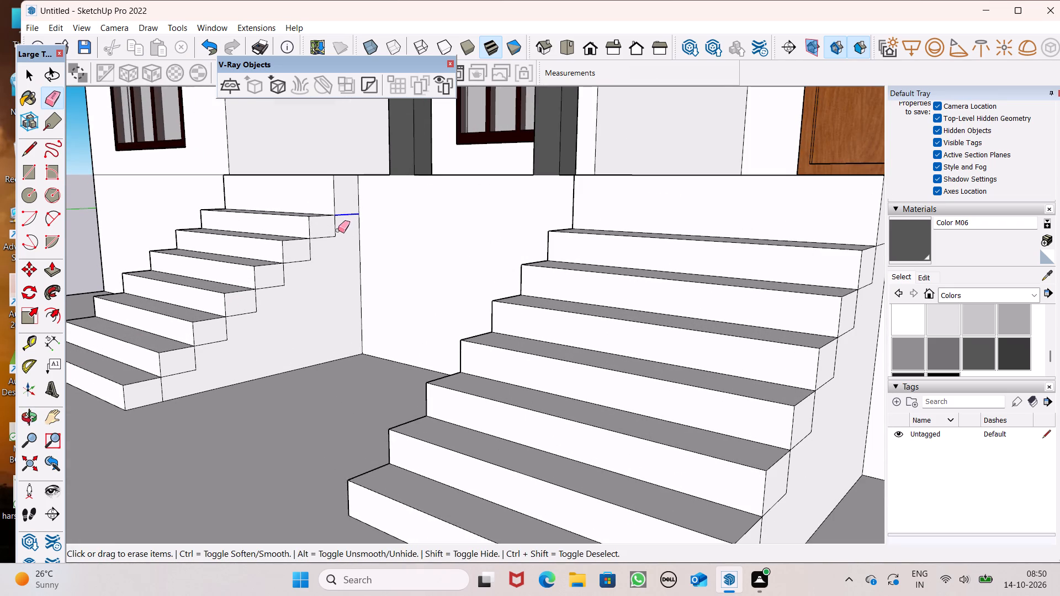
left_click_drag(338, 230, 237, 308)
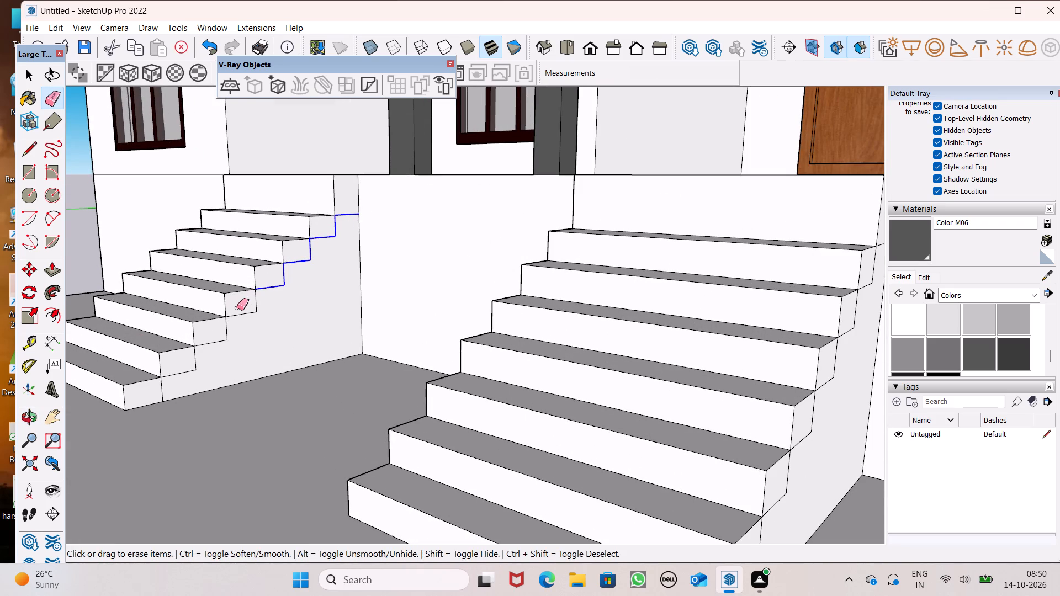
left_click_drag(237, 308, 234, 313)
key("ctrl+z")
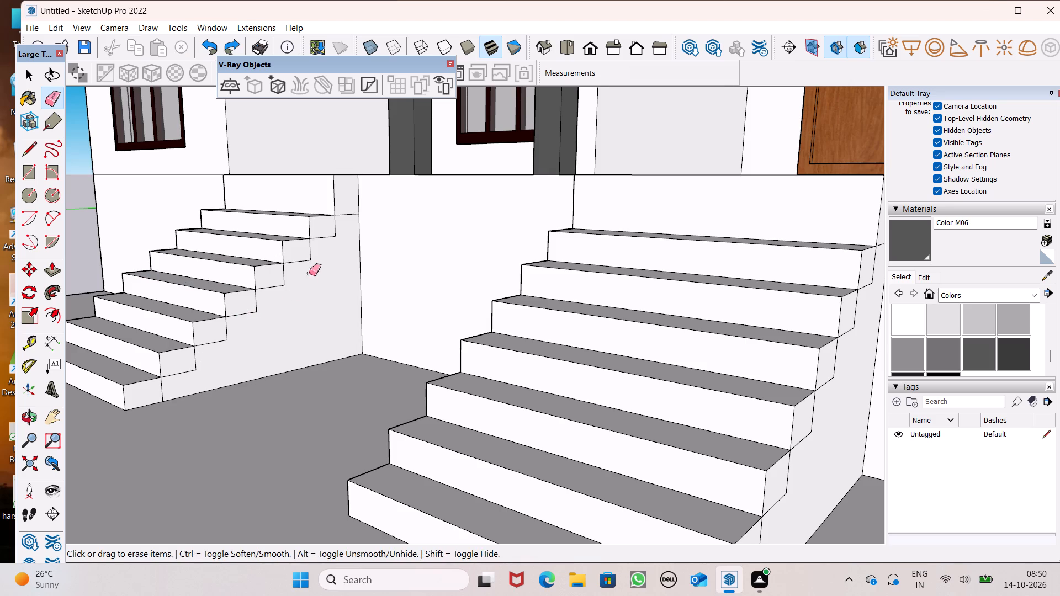
Erase the step outline edges from top to bottom on the first stair's side facing the second stair.
left_click_drag(349, 210, 273, 301)
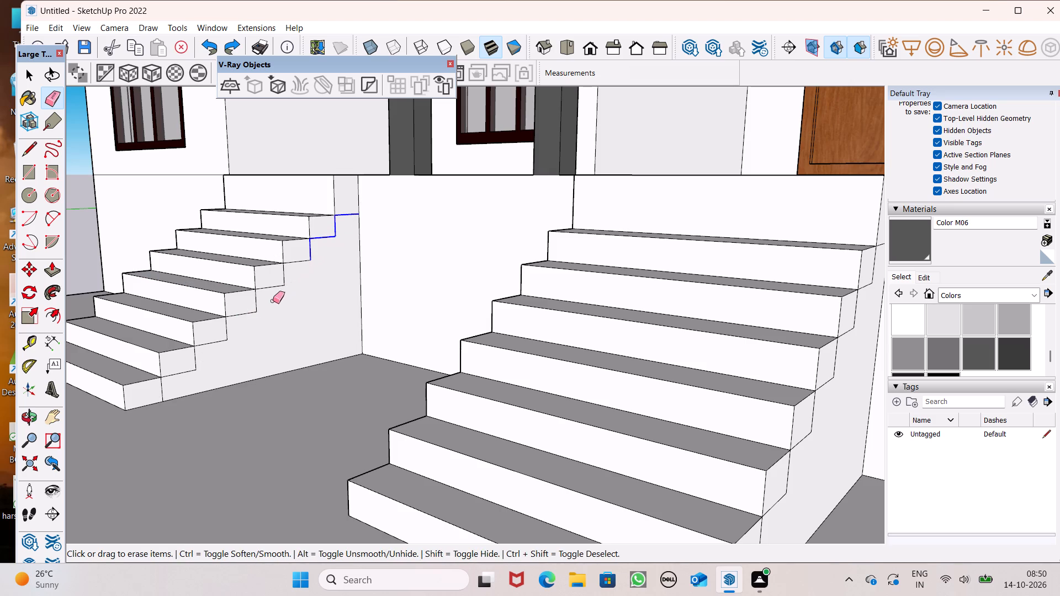
left_click_drag(273, 301, 266, 290)
left_click_drag(271, 284, 251, 308)
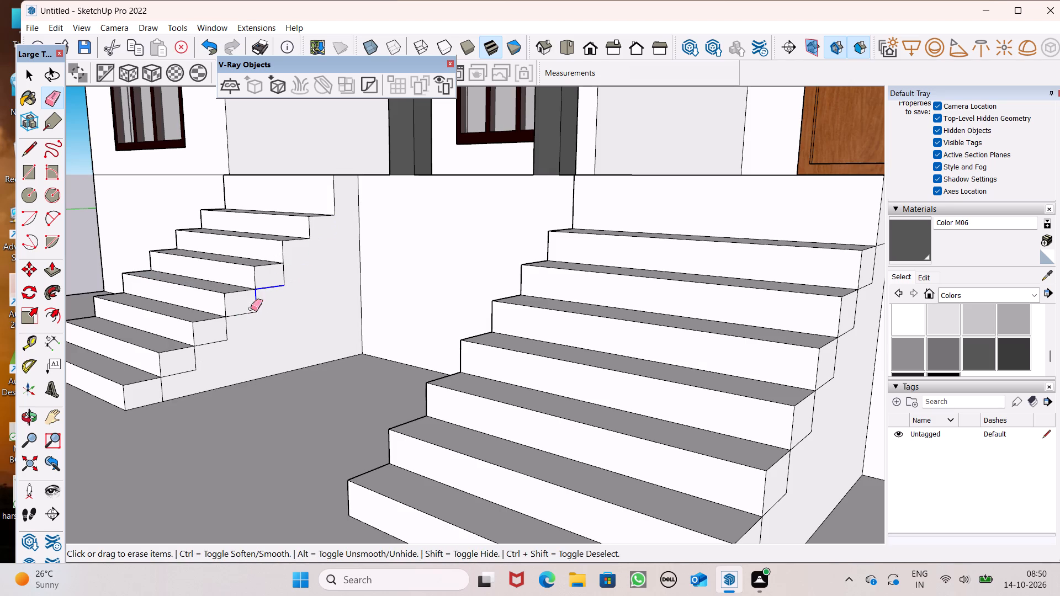
left_click_drag(251, 308, 157, 398)
left_click_drag(297, 278, 284, 281)
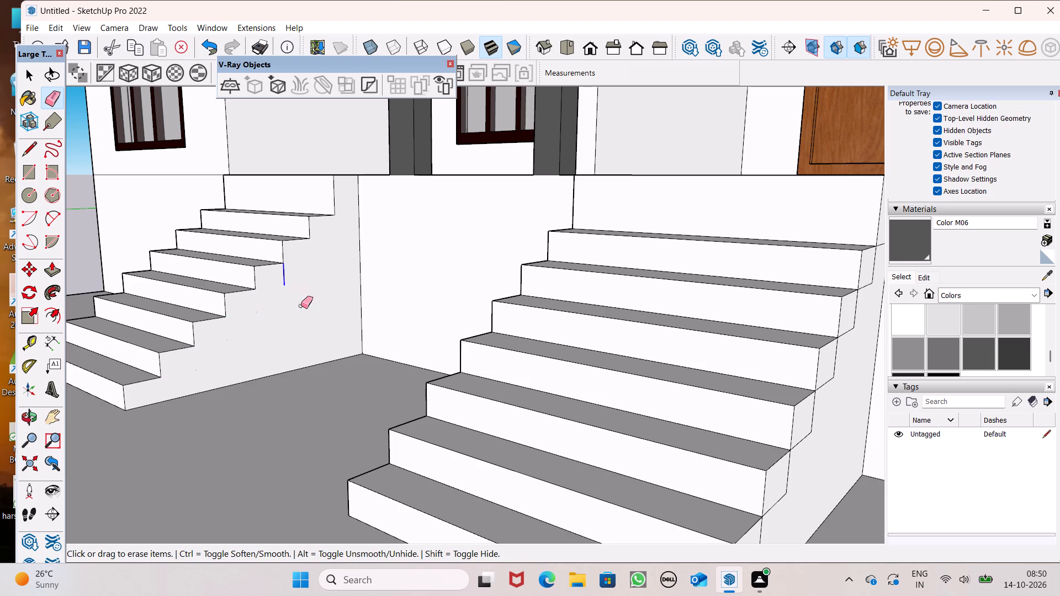
Erase the step outline edges on the second stair's outer side, from the bottom step up to the wall.
scroll(302, 326, "down", 4)
middle_click_drag(485, 430, 401, 414)
left_click_drag(404, 454, 425, 434)
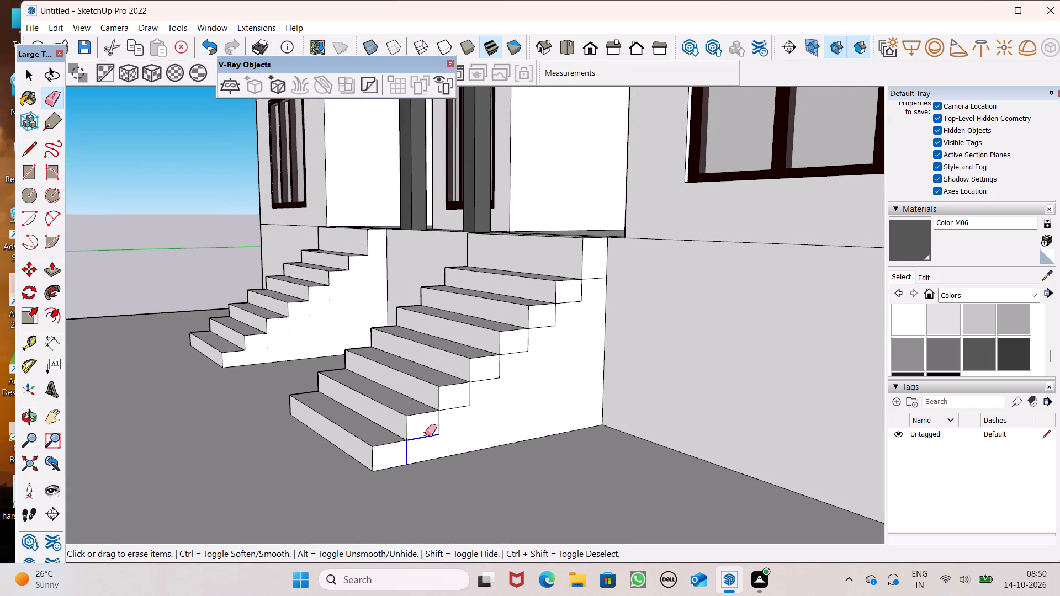
left_click_drag(425, 434, 511, 362)
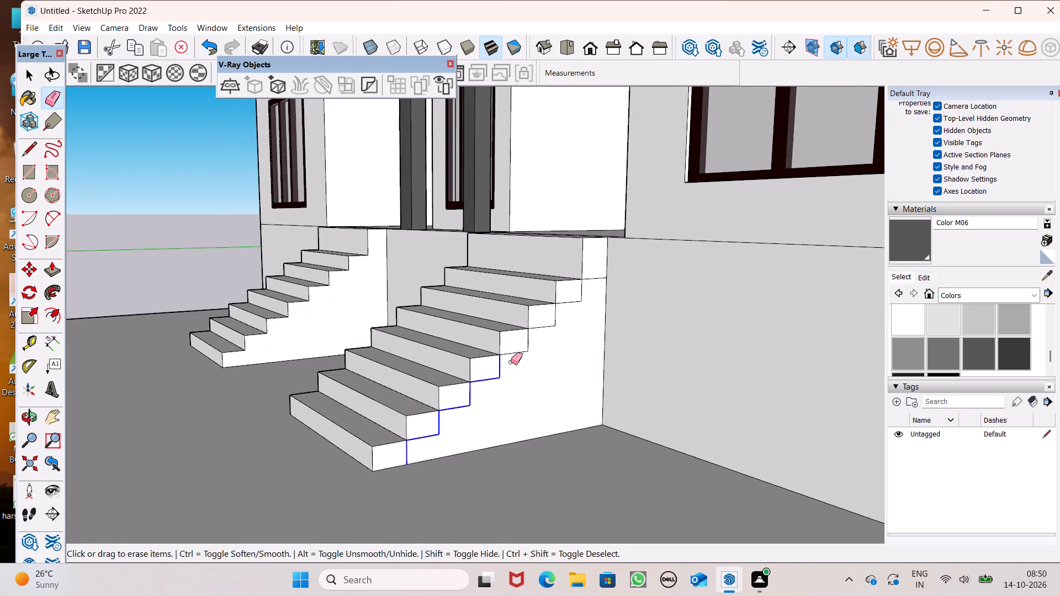
left_click_drag(511, 362, 589, 295)
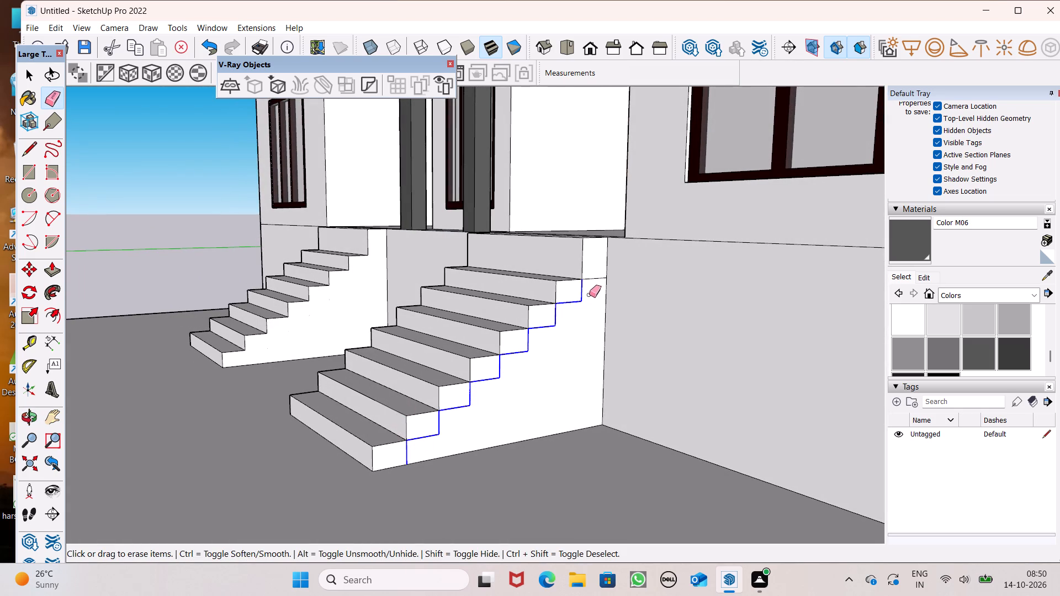
left_click_drag(589, 295, 599, 274)
Examine both entrance stairs and the building's front facade from the front and from above.
scroll(596, 332, "down", 3)
middle_click_drag(512, 434, 967, 425)
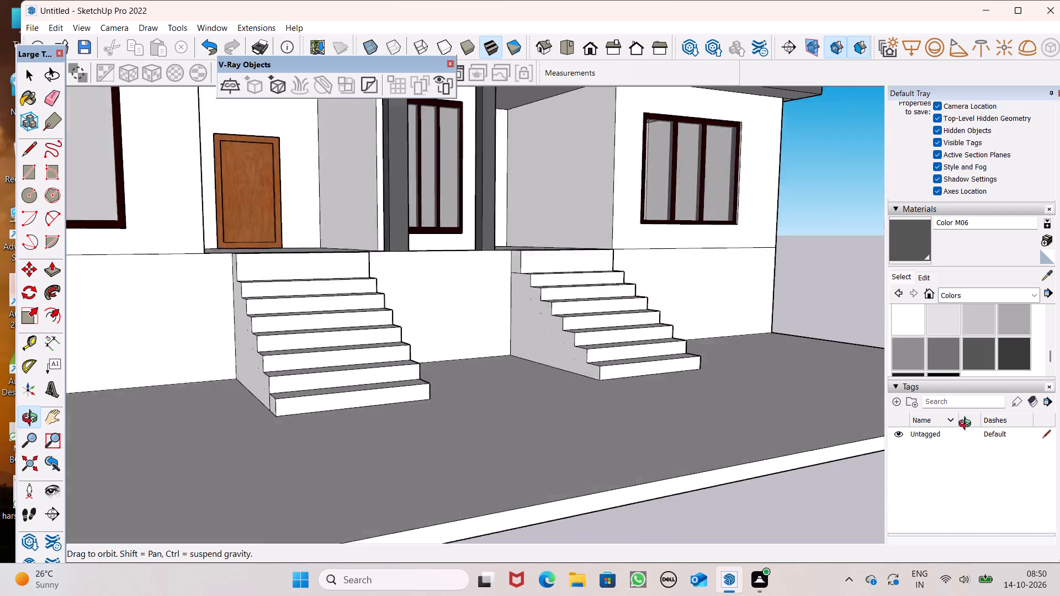
middle_click_drag(967, 425, 851, 429)
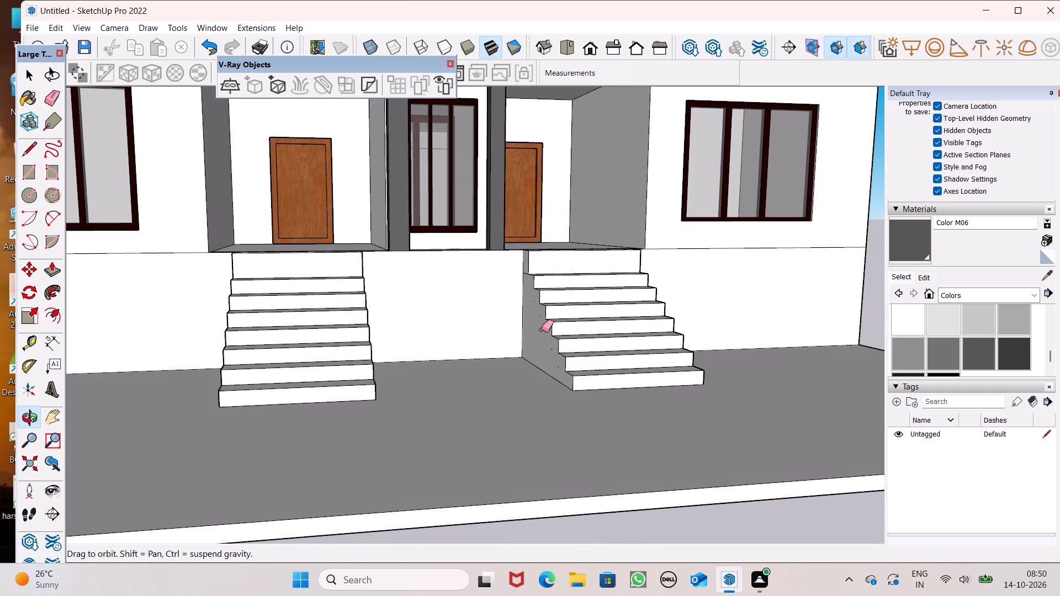
key("space")
scroll(526, 350, "down", 5)
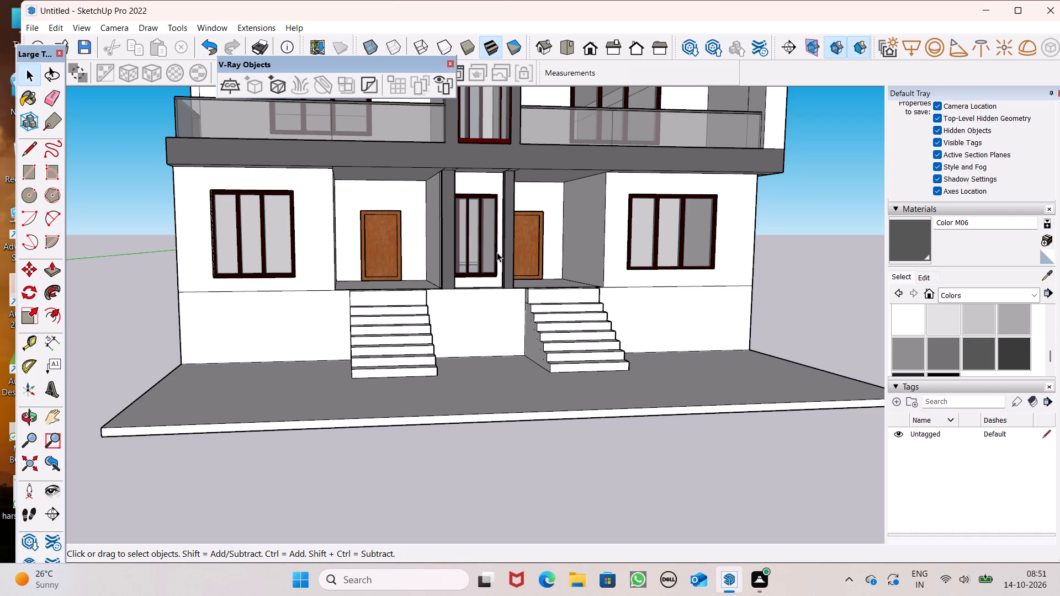
scroll(533, 311, "down", 1)
scroll(438, 283, "down", 1)
middle_click_drag(403, 307, 397, 430)
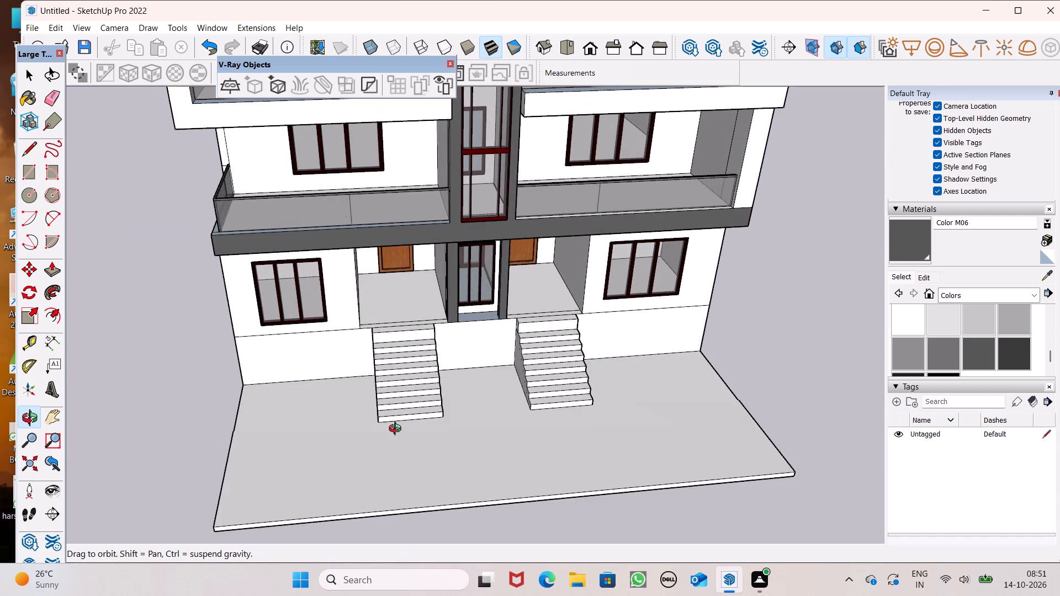
Erase the short vertical edge splitting the ground slab's side face at the building's front-left corner.
middle_click_drag(397, 430, 397, 430)
scroll(383, 347, "down", 3)
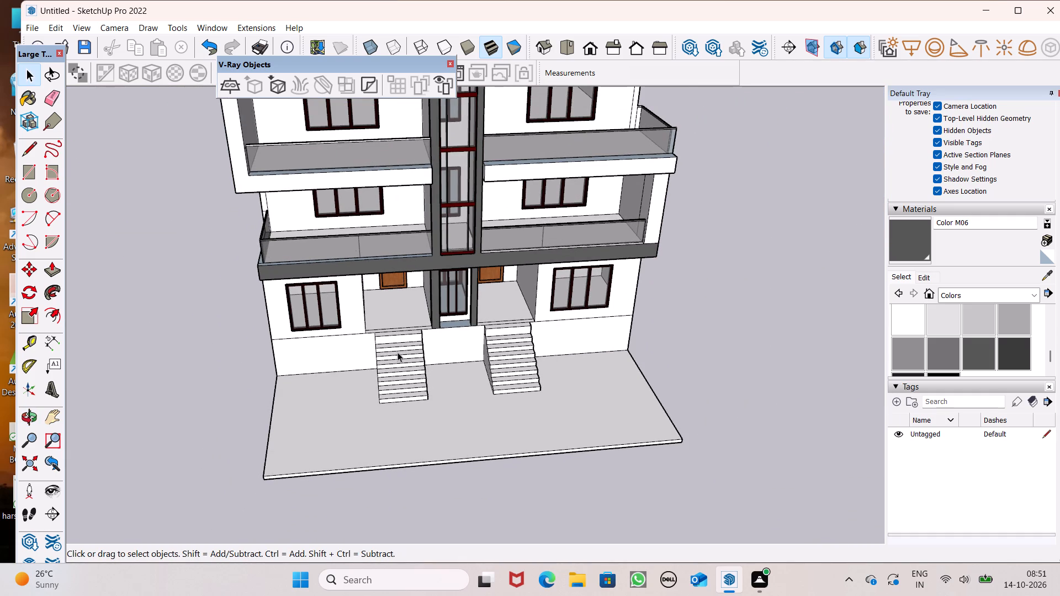
middle_click_drag(436, 406, 679, 348)
scroll(557, 318, "down", 3)
middle_click_drag(402, 398, 410, 389)
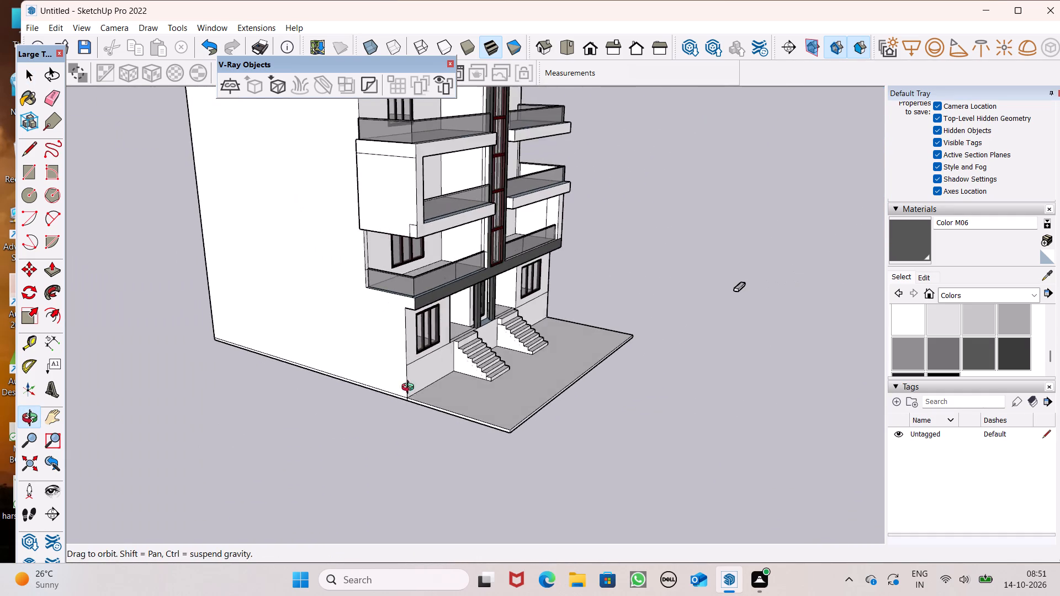
middle_click_drag(410, 389, 423, 376)
scroll(415, 384, "up", 1)
left_click(48, 276)
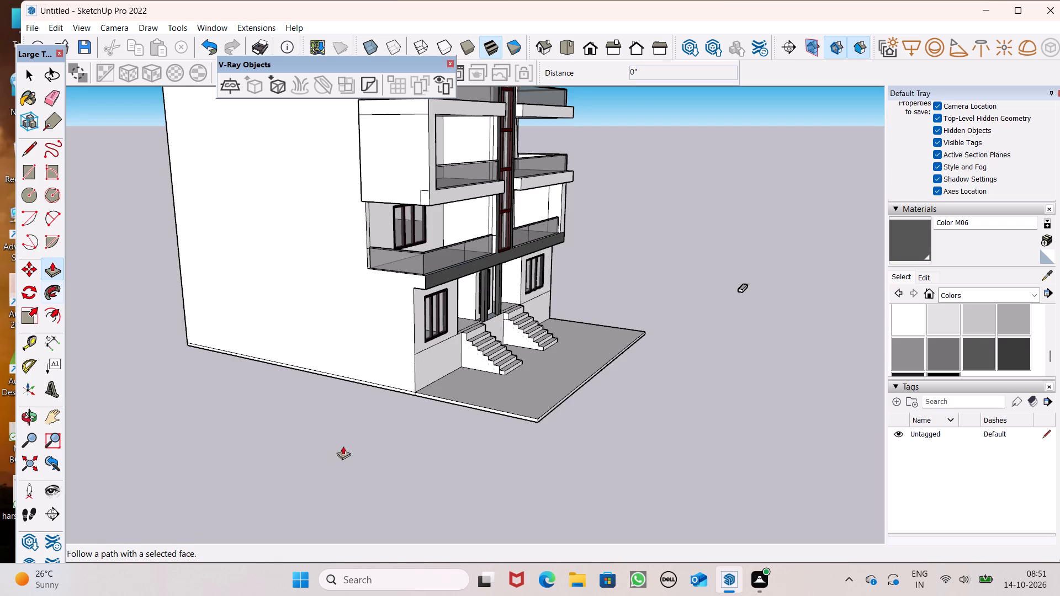
scroll(399, 447, "up", 7)
scroll(462, 398, "up", 5)
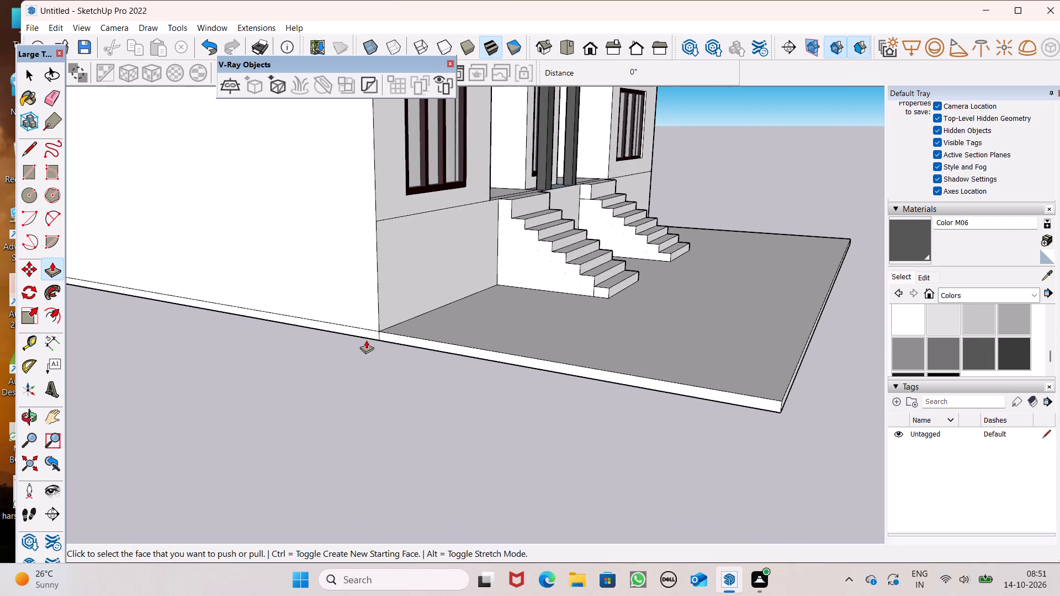
middle_click_drag(378, 348, 446, 398)
left_click(52, 94)
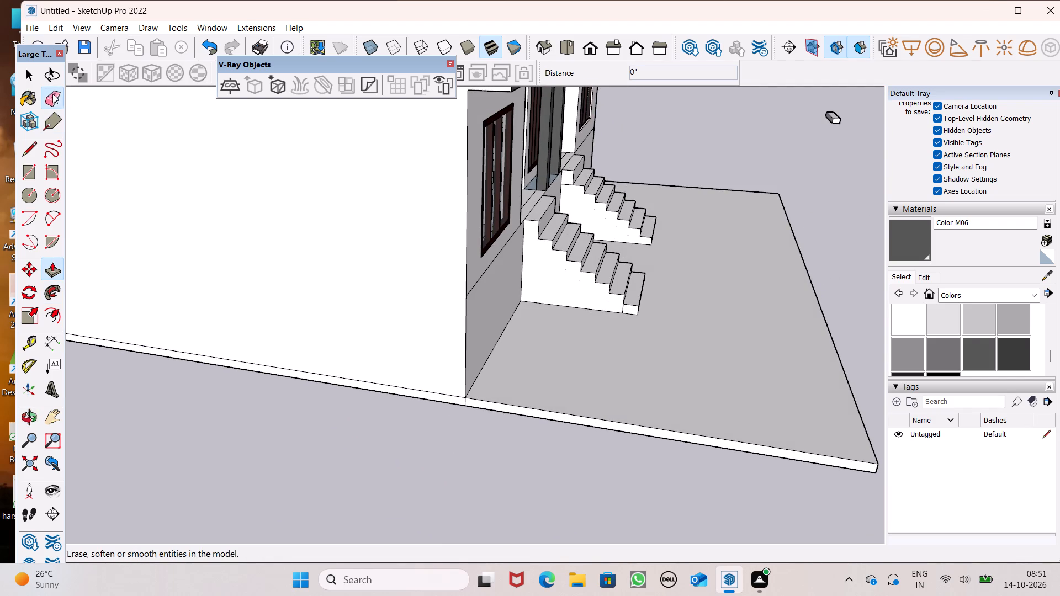
scroll(418, 385, "up", 6)
left_click(505, 416)
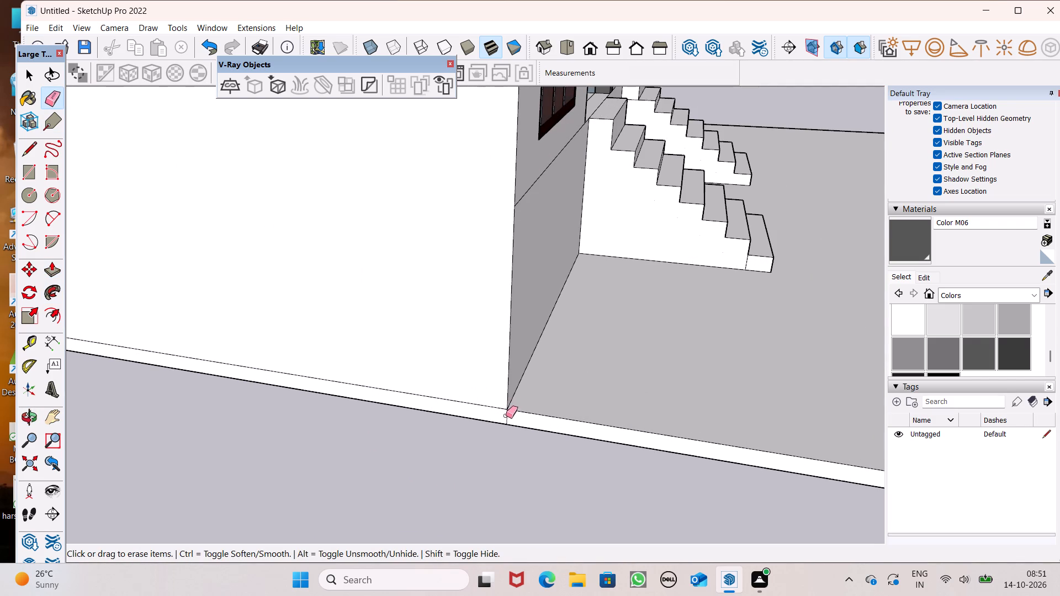
left_click_drag(510, 414, 497, 418)
Extend the ground slab outward past the building's left side wall in two Push/Pull moves, the second of 1' 6 1/8".
scroll(436, 329, "down", 3)
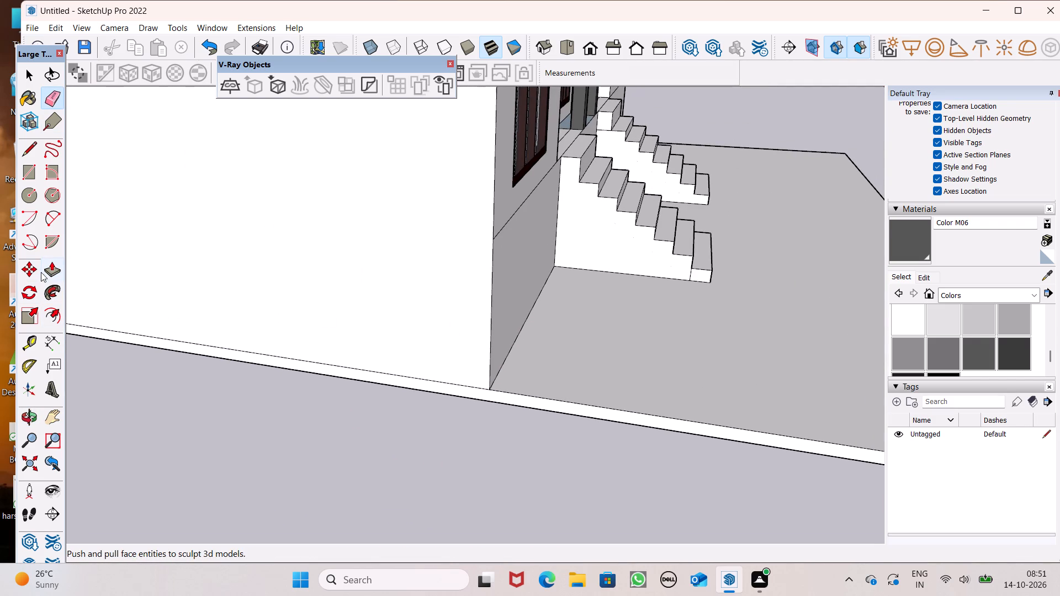
left_click(53, 272)
left_click_drag(431, 384, 421, 412)
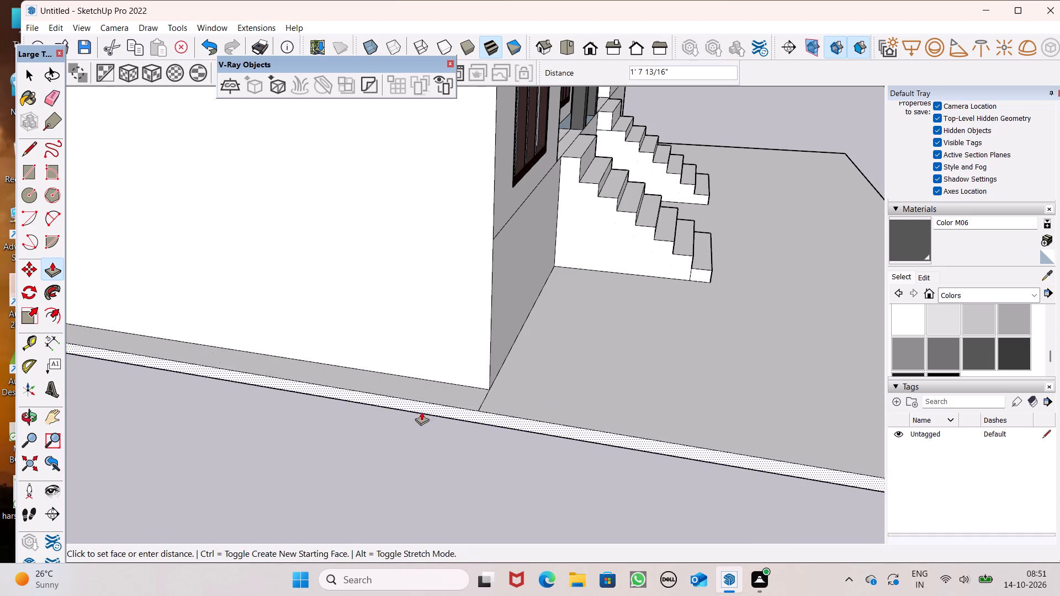
left_click_drag(421, 412, 381, 483)
scroll(386, 360, "down", 10)
scroll(423, 364, "up", 1)
scroll(423, 365, "down", 2)
scroll(542, 387, "up", 1)
middle_click_drag(540, 392, 405, 472)
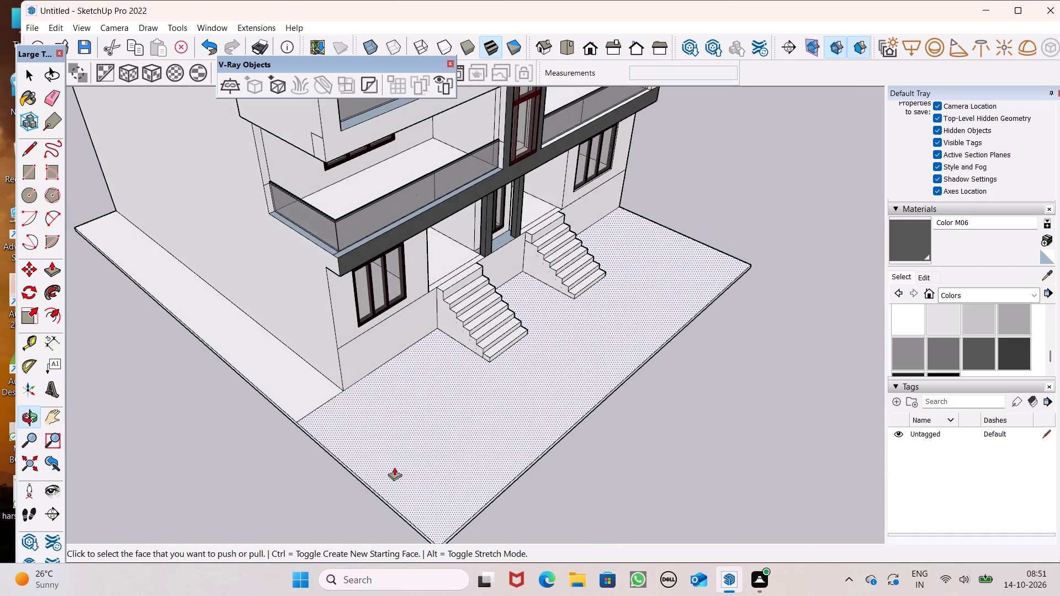
scroll(352, 483, "up", 5)
left_click_drag(364, 473, 355, 483)
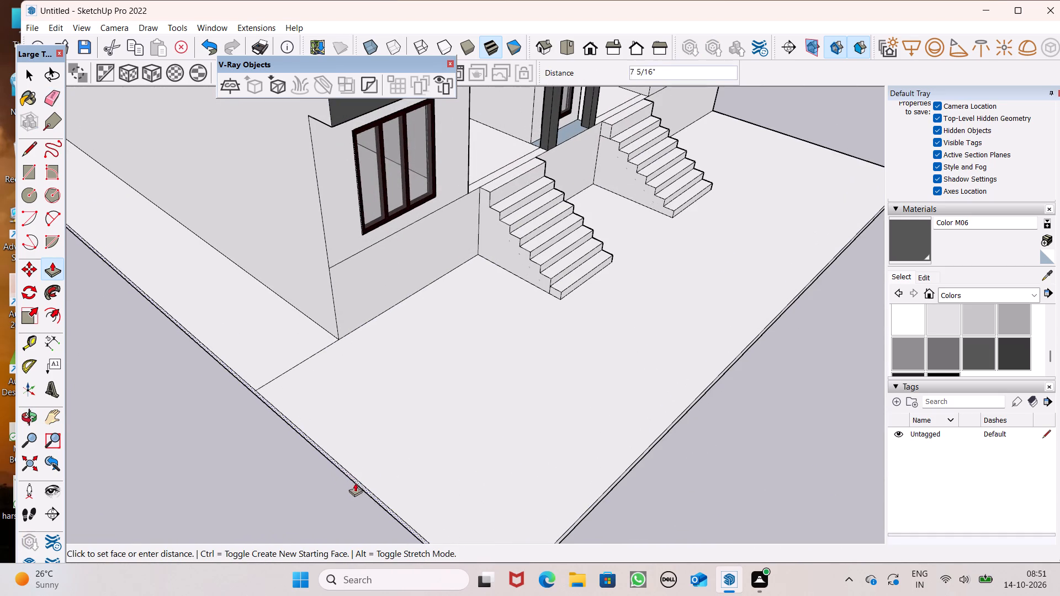
left_click_drag(355, 483, 346, 494)
Erase the short vertical edge splitting the ground slab's side face at the building's front-right corner.
scroll(411, 418, "down", 6)
middle_click_drag(517, 424, 0, 421)
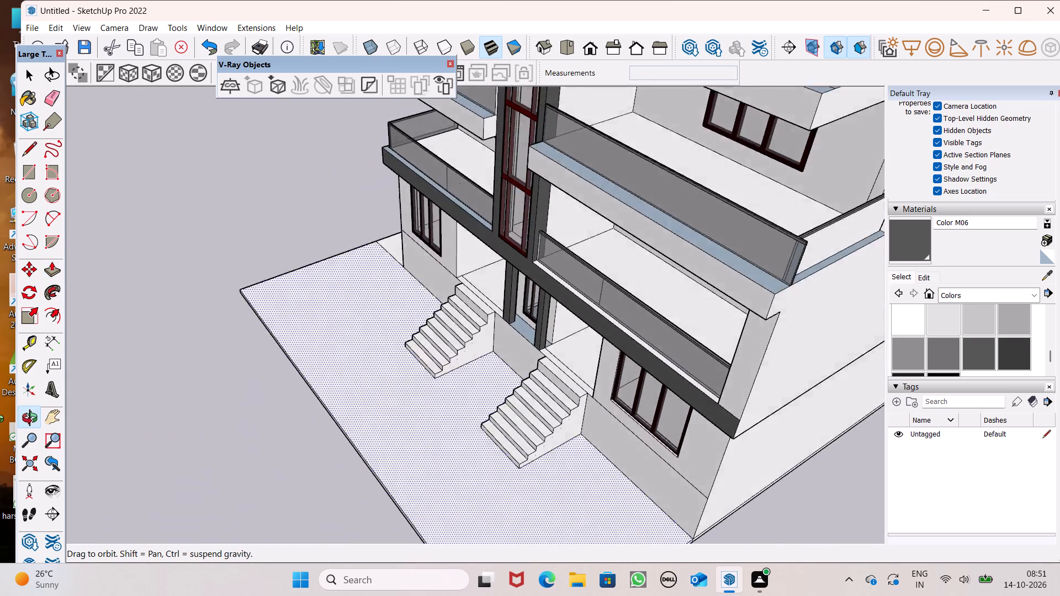
middle_click_drag(0, 421, 0, 382)
scroll(176, 332, "down", 5)
scroll(359, 453, "up", 7)
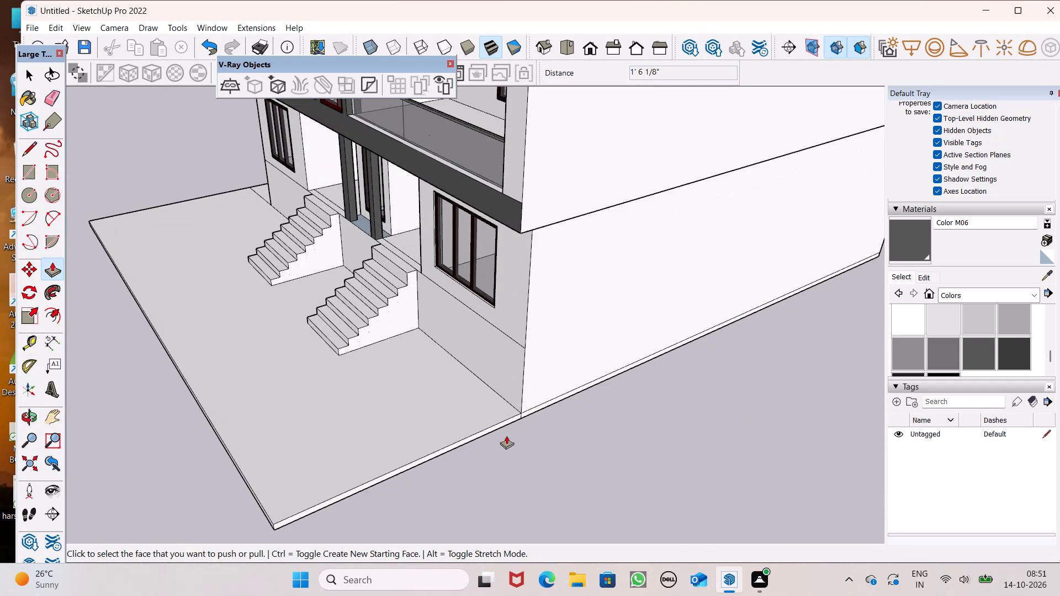
scroll(557, 405, "up", 5)
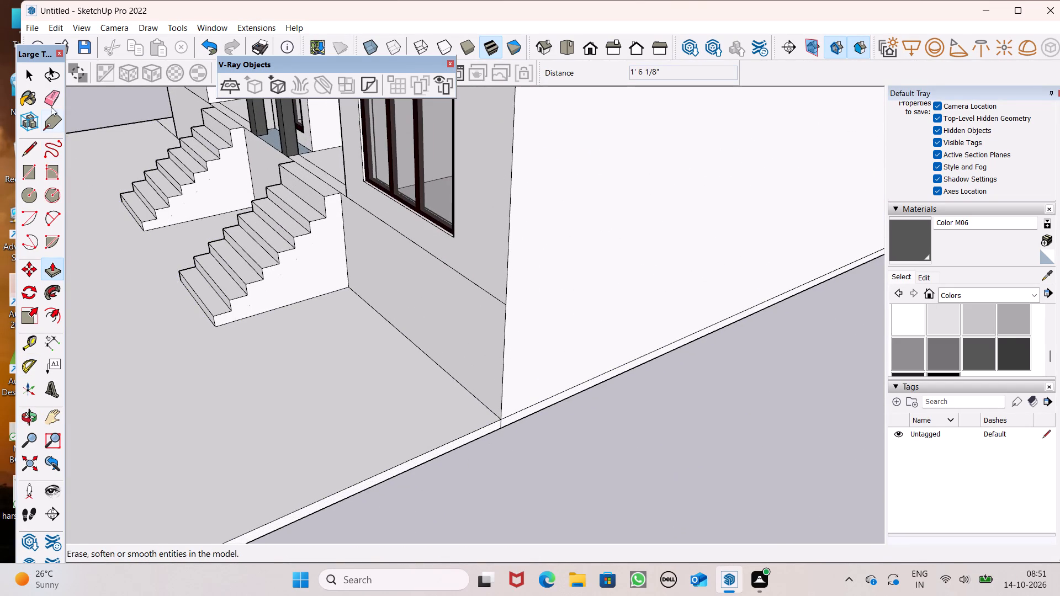
left_click_drag(54, 99, 61, 107)
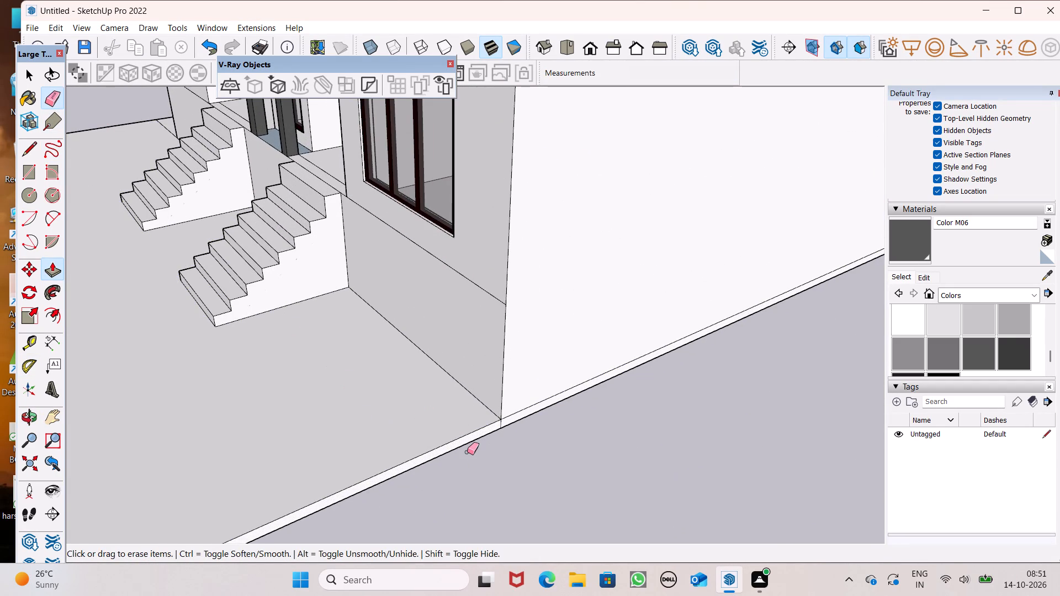
scroll(467, 452, "up", 5)
left_click_drag(521, 408, 524, 402)
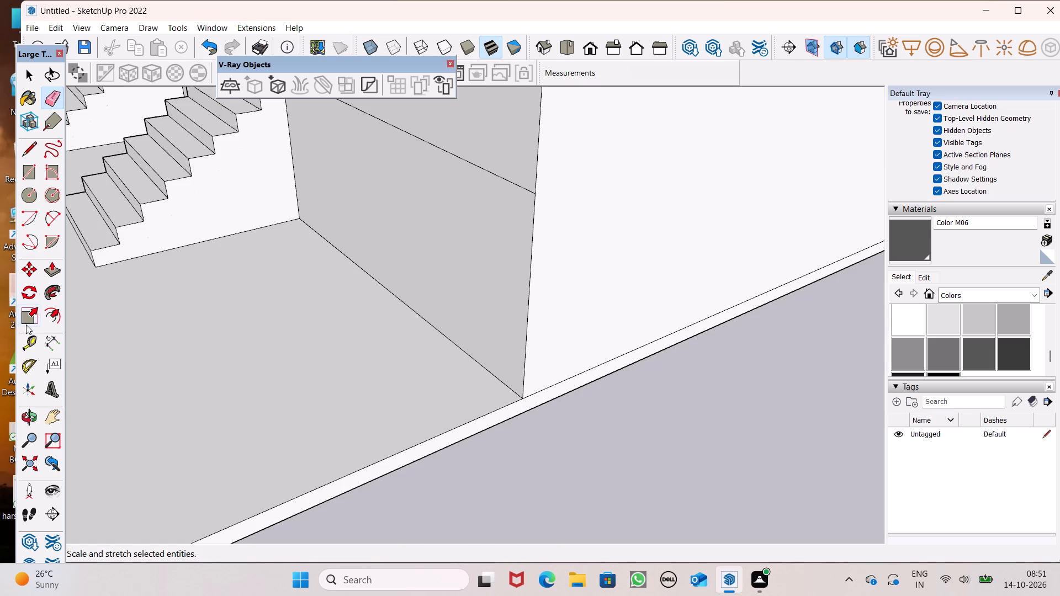
Push/Pull the ground slab's right side face outward 6' 10 3/8" past the building's side wall.
left_click(51, 270)
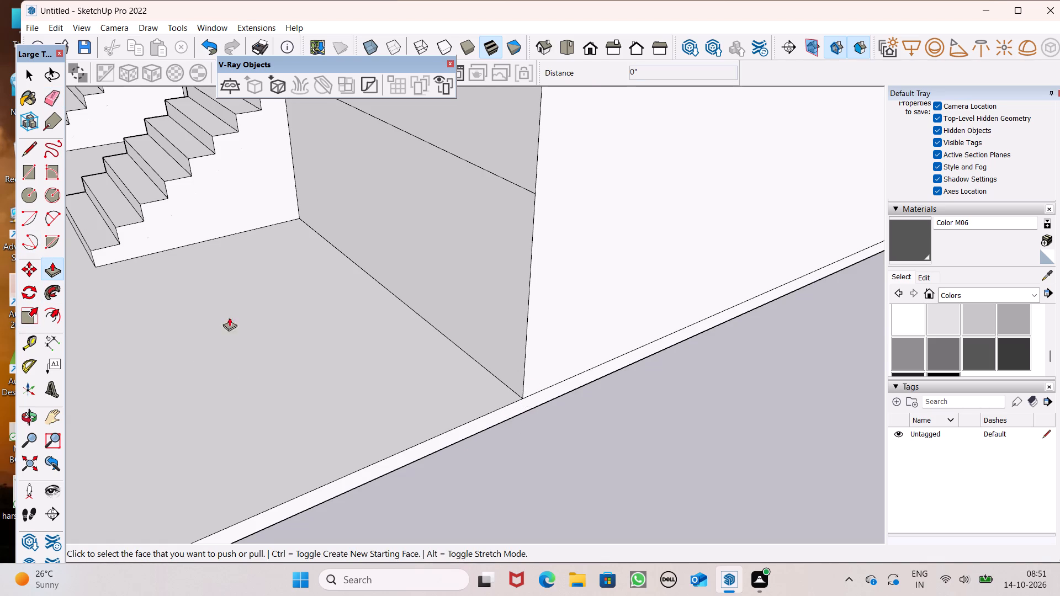
scroll(237, 250, "down", 5)
left_click_drag(291, 380, 295, 437)
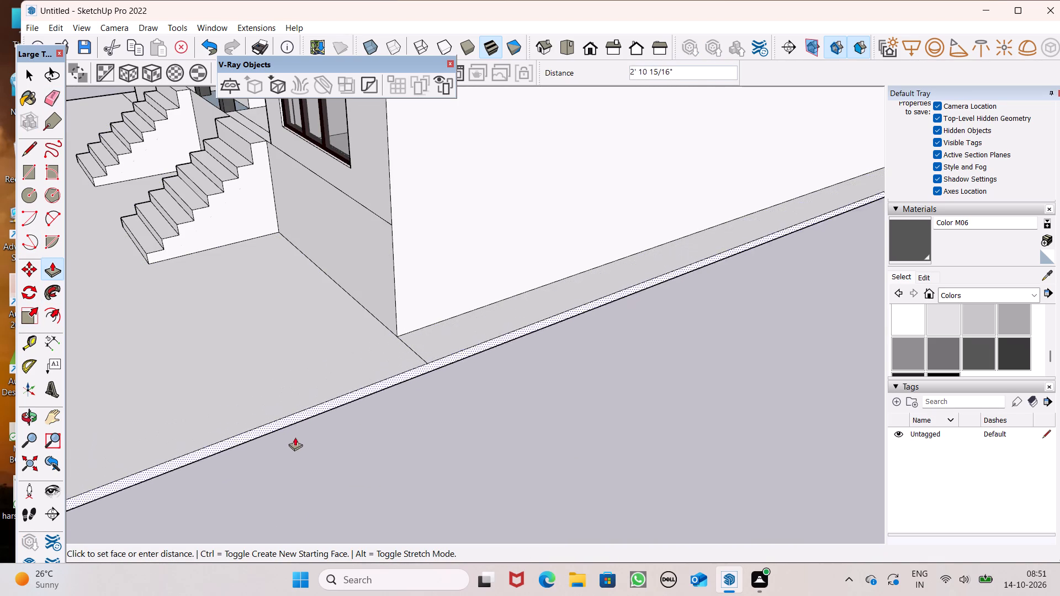
left_click_drag(295, 437, 332, 491)
scroll(310, 385, "down", 9)
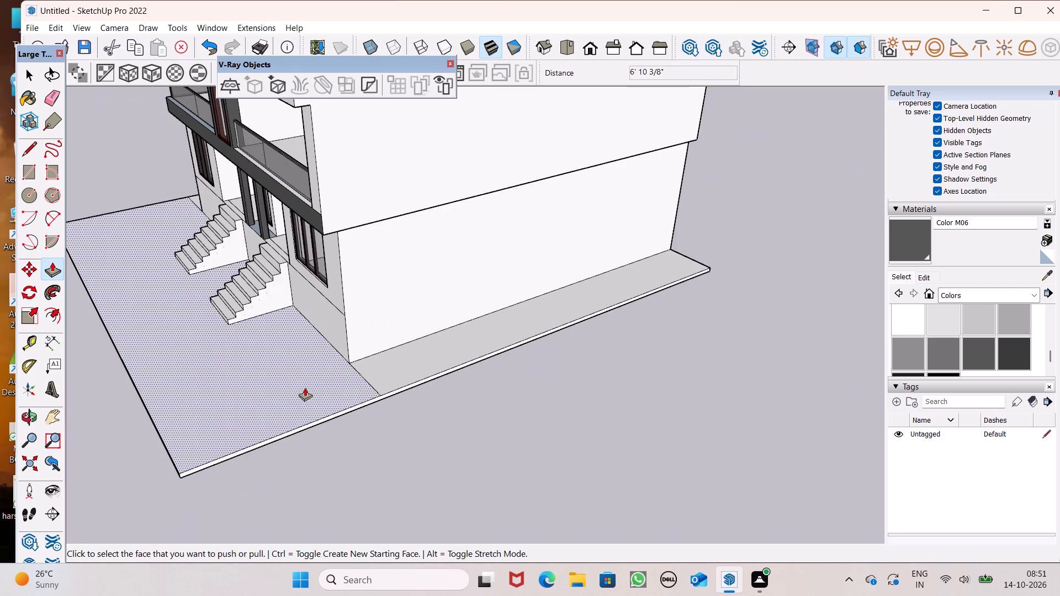
Push the ground slab's front face back 4' 7 13/16" toward the entrance stairs.
middle_click_drag(299, 401, 556, 467)
scroll(287, 258, "down", 6)
scroll(284, 339, "down", 1)
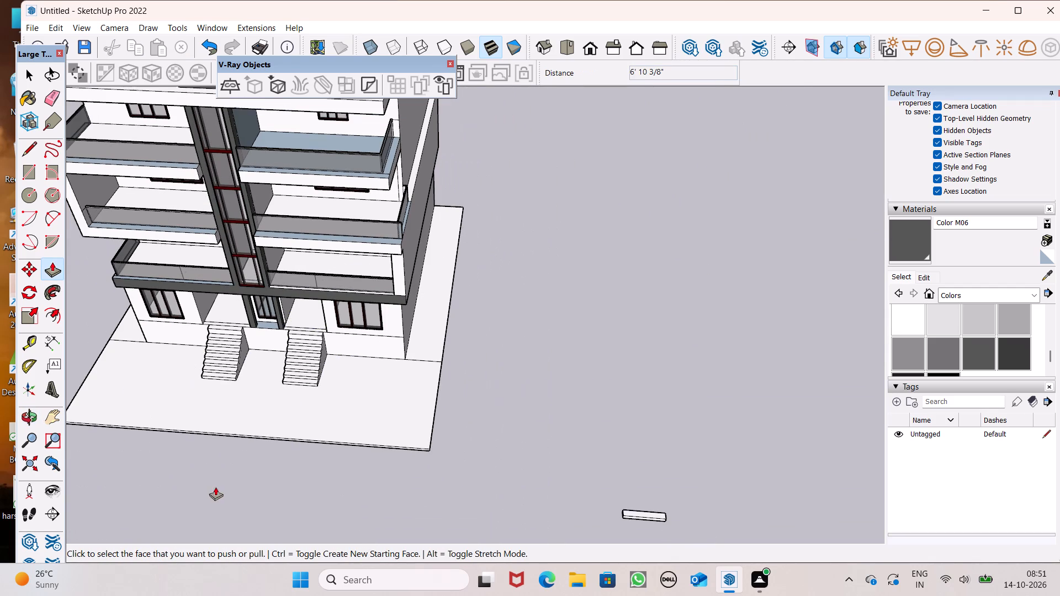
scroll(253, 359, "down", 5)
middle_click_drag(50, 390, 146, 408)
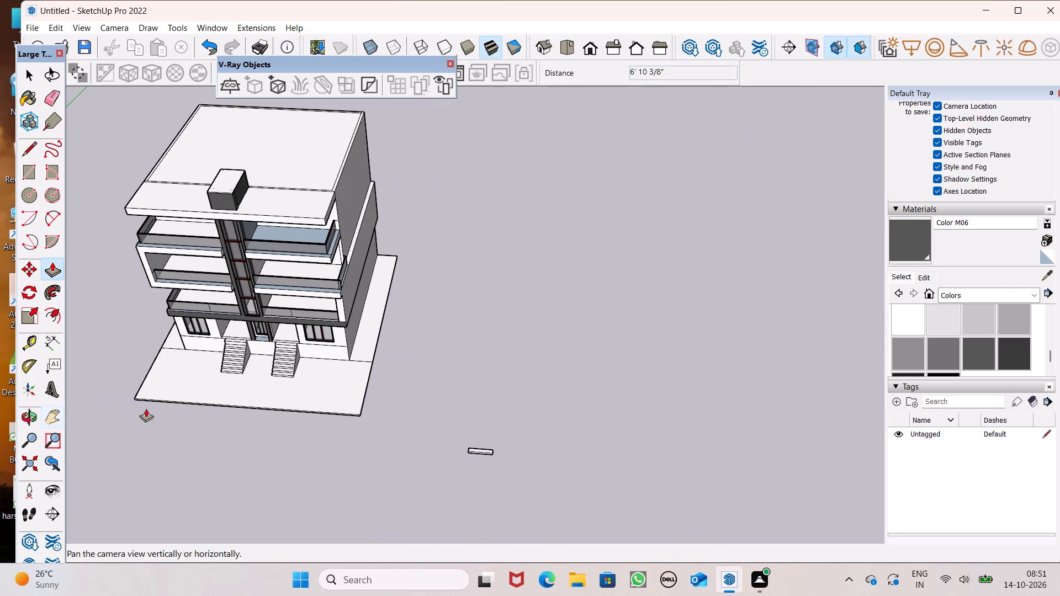
middle_click_drag(146, 408, 225, 418)
scroll(225, 335, "down", 3)
middle_click_drag(195, 387, 277, 392)
scroll(243, 489, "up", 4)
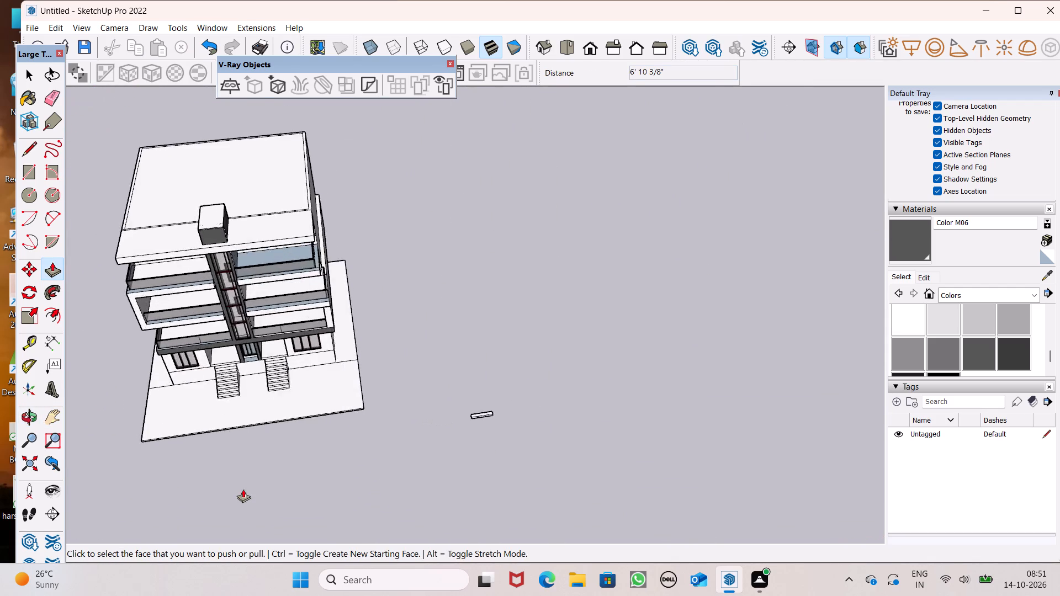
scroll(243, 489, "up", 5)
scroll(214, 394, "up", 2)
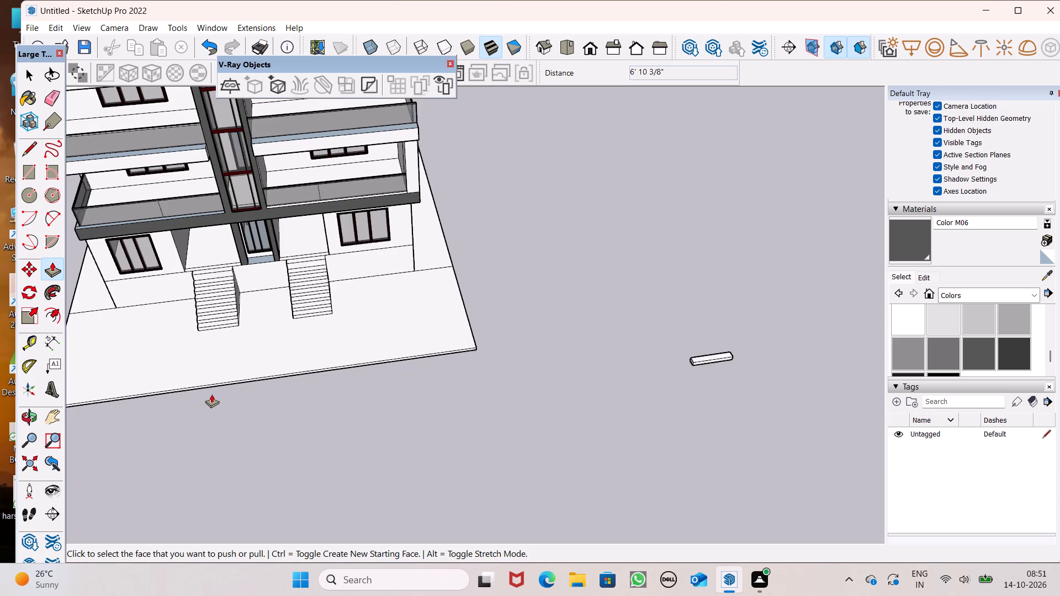
scroll(211, 394, "up", 5)
left_click_drag(216, 377, 216, 340)
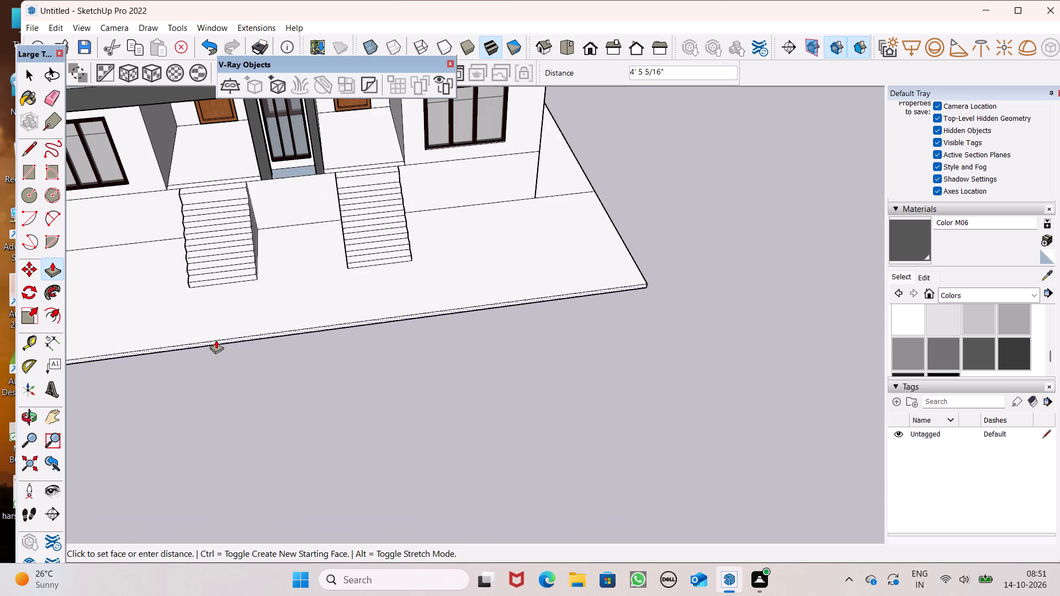
left_click_drag(216, 340, 216, 338)
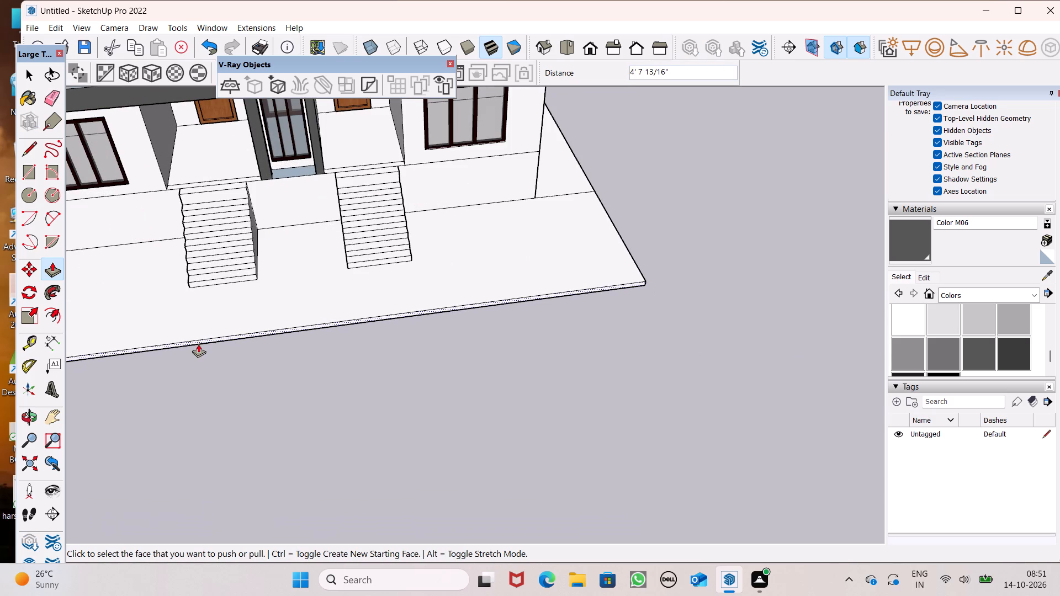
key("space")
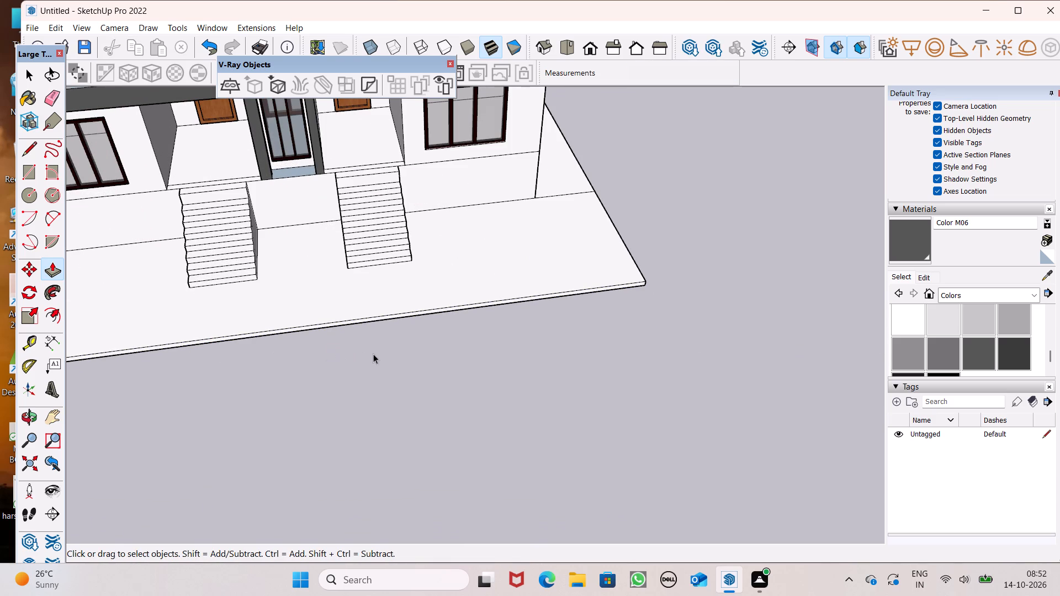
left_click(381, 356)
Erase the edges dividing the front ground slab from its left and right side strips, undoing the mistaken erasure beside the right wall.
scroll(381, 356, "down", 7)
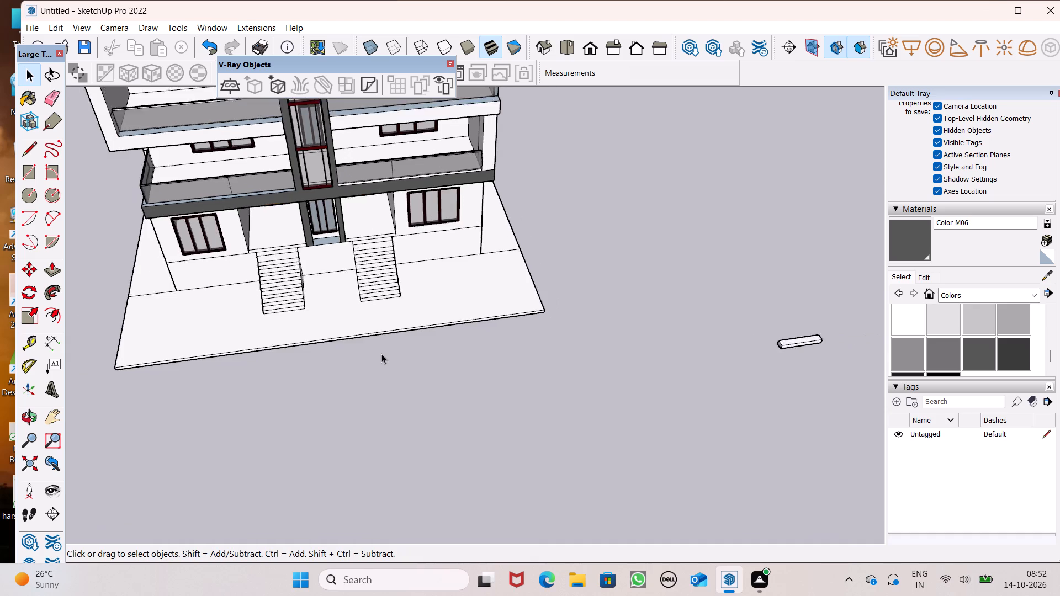
scroll(381, 354, "down", 2)
middle_click_drag(380, 349, 385, 371)
scroll(372, 340, "down", 8)
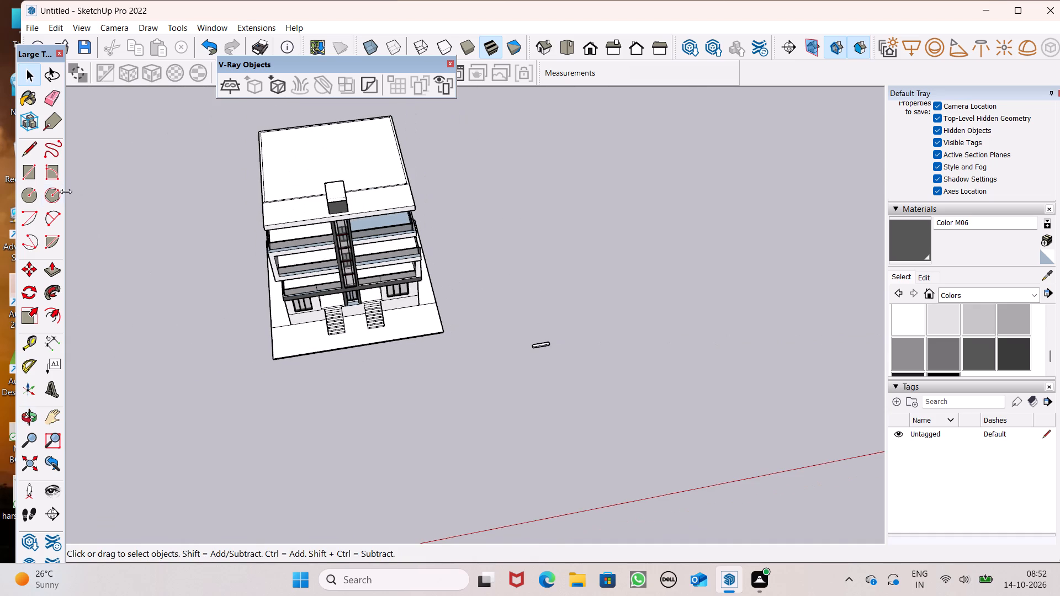
scroll(80, 116, "up", 2)
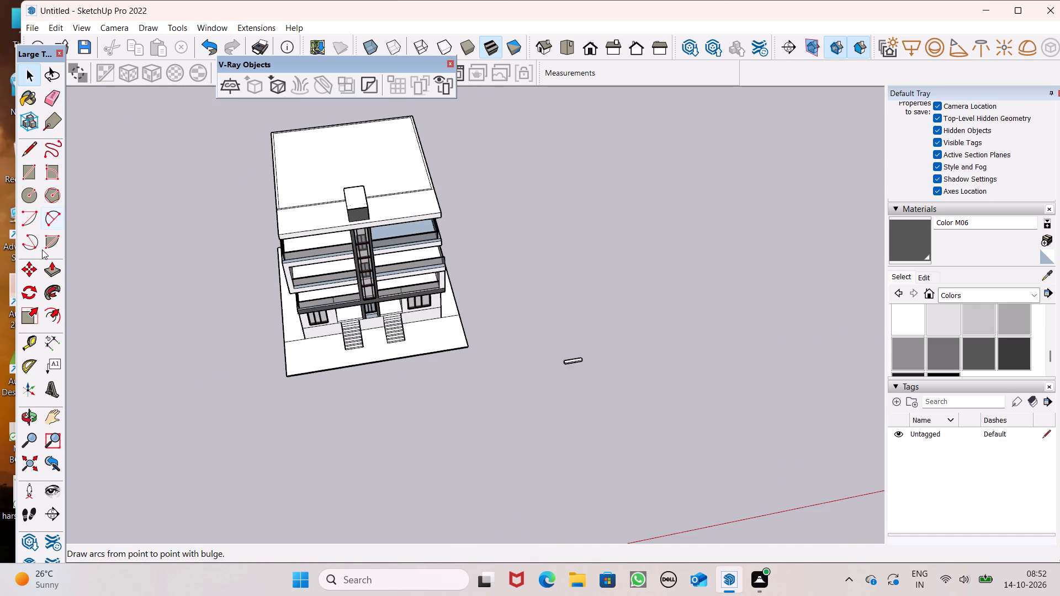
left_click(51, 316)
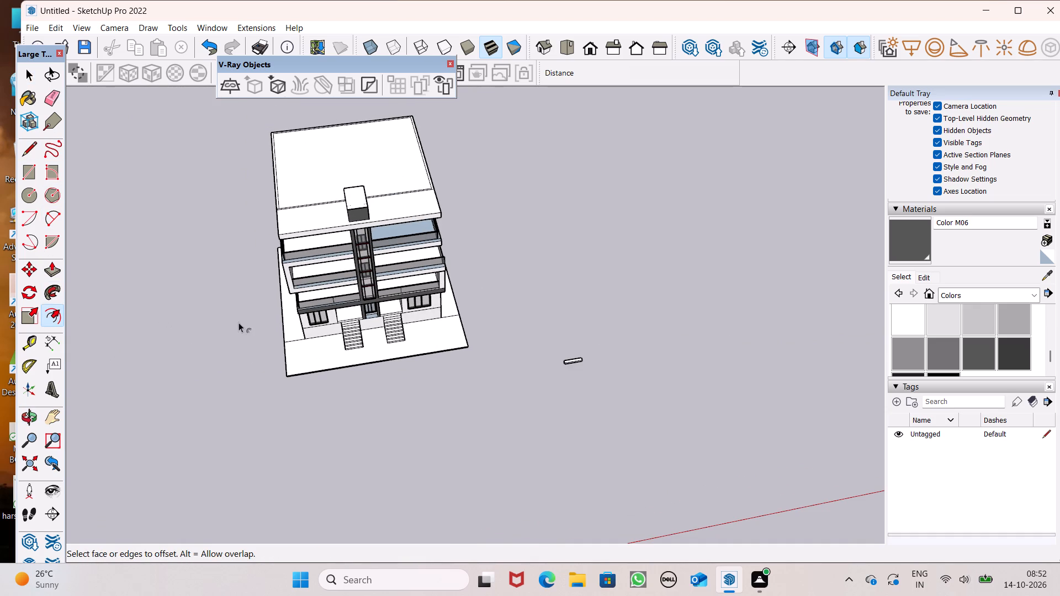
middle_click_drag(194, 323, 121, 328)
scroll(449, 219, "up", 7)
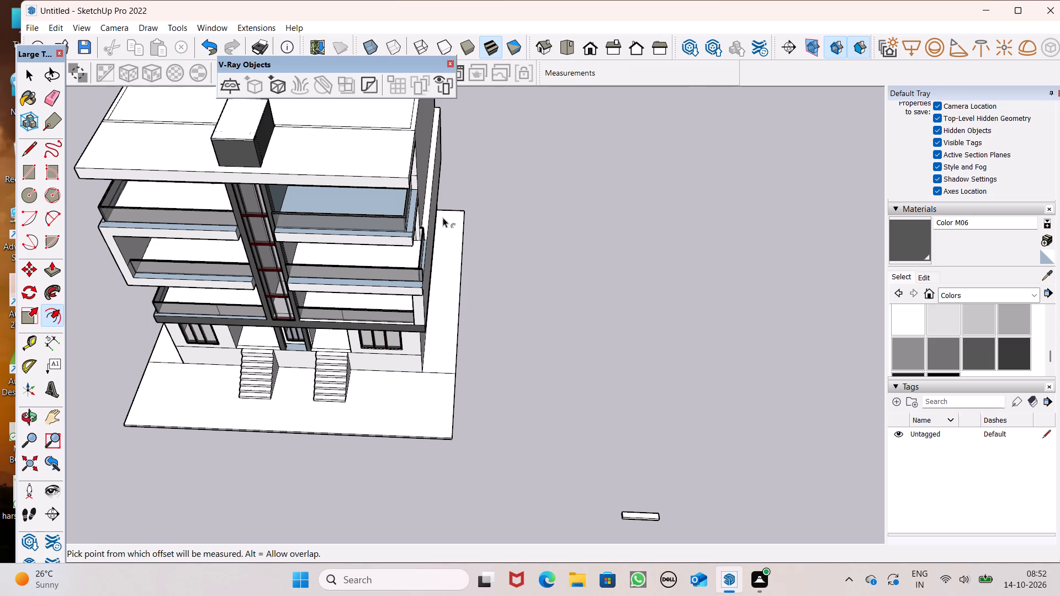
middle_click_drag(452, 224, 345, 283)
scroll(344, 283, "up", 1)
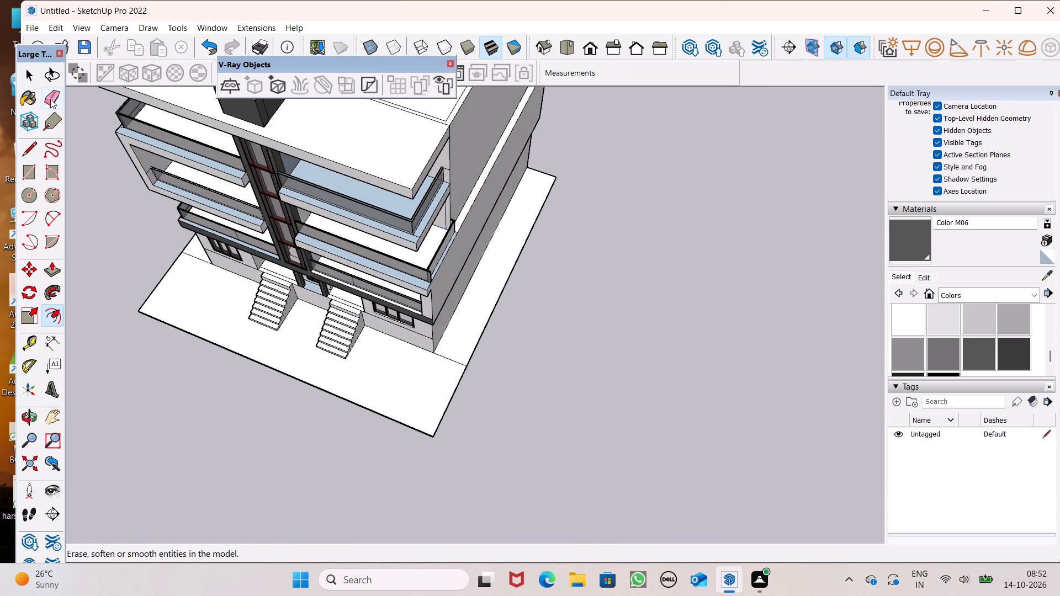
left_click(50, 99)
left_click_drag(189, 261, 191, 255)
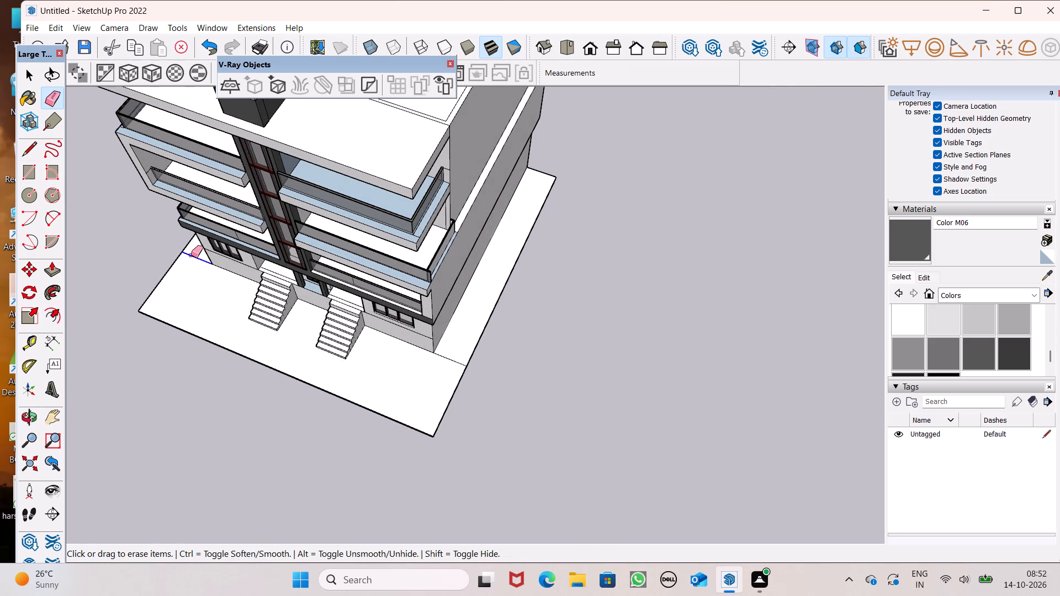
left_click_drag(434, 346, 437, 361)
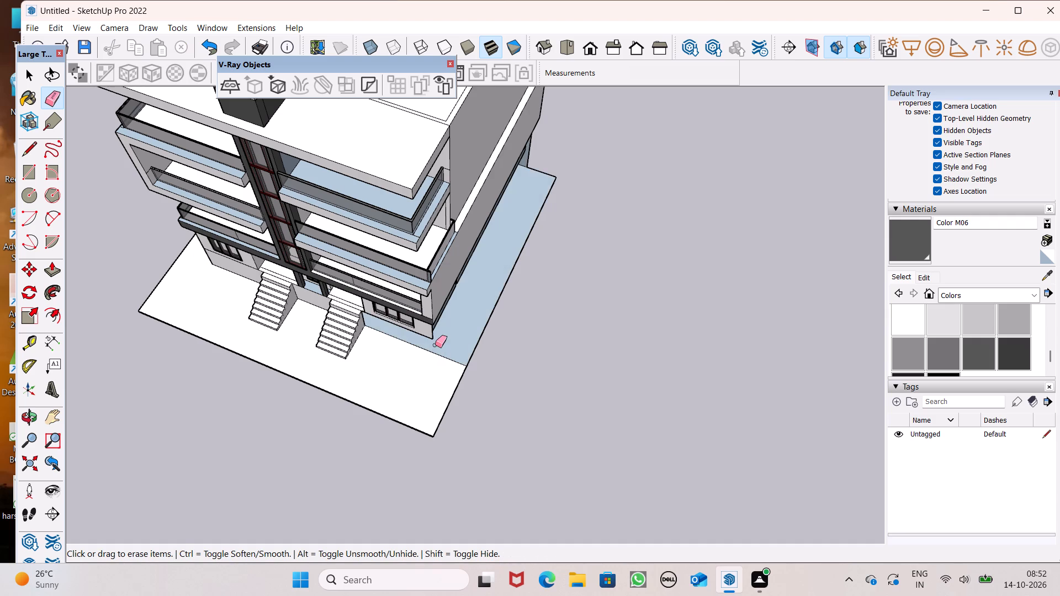
key("ctrl+z")
left_click_drag(460, 364, 460, 373)
key("space")
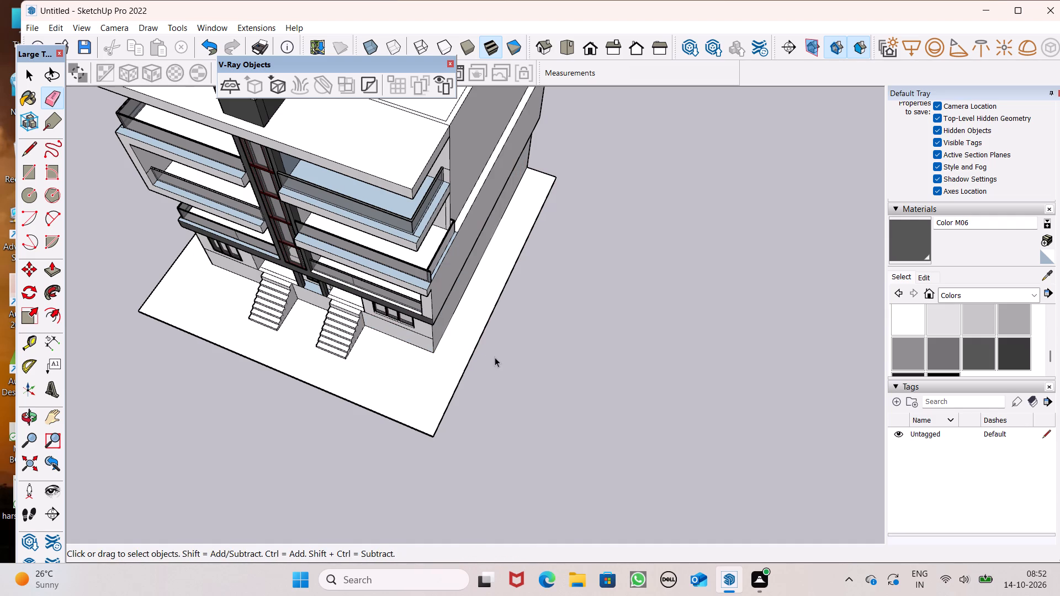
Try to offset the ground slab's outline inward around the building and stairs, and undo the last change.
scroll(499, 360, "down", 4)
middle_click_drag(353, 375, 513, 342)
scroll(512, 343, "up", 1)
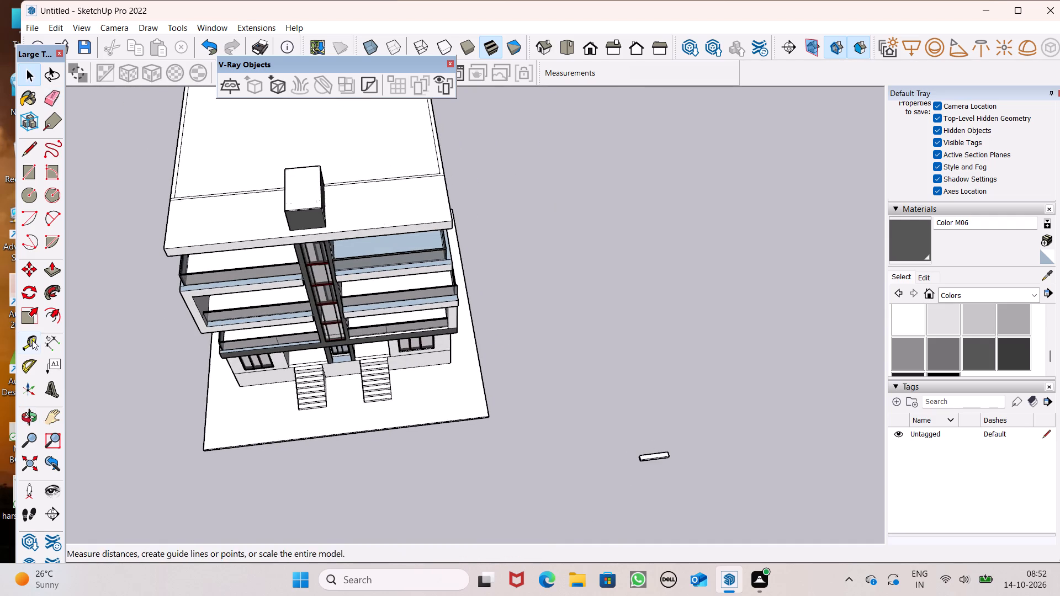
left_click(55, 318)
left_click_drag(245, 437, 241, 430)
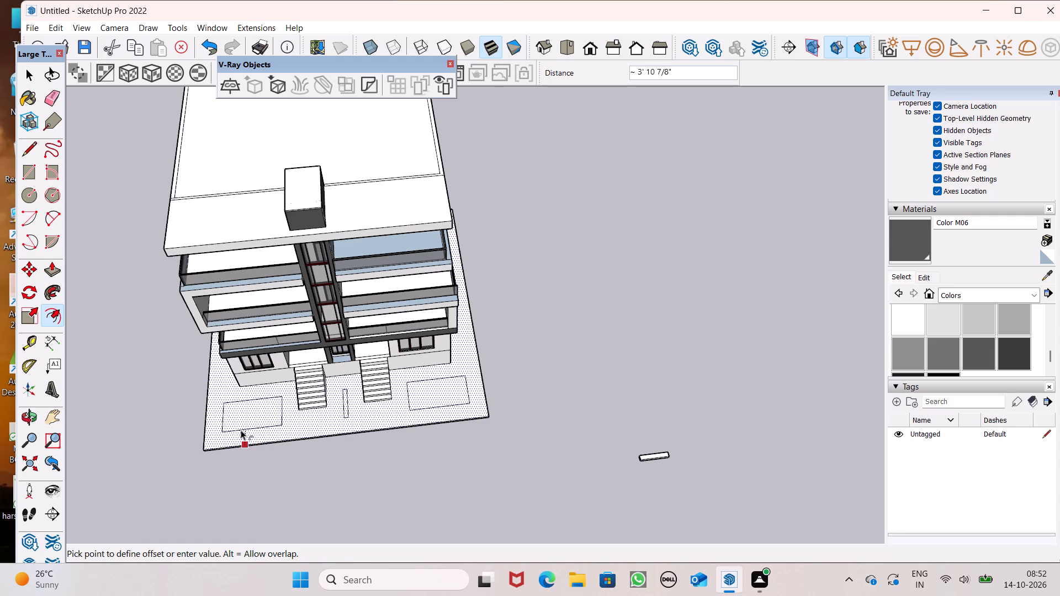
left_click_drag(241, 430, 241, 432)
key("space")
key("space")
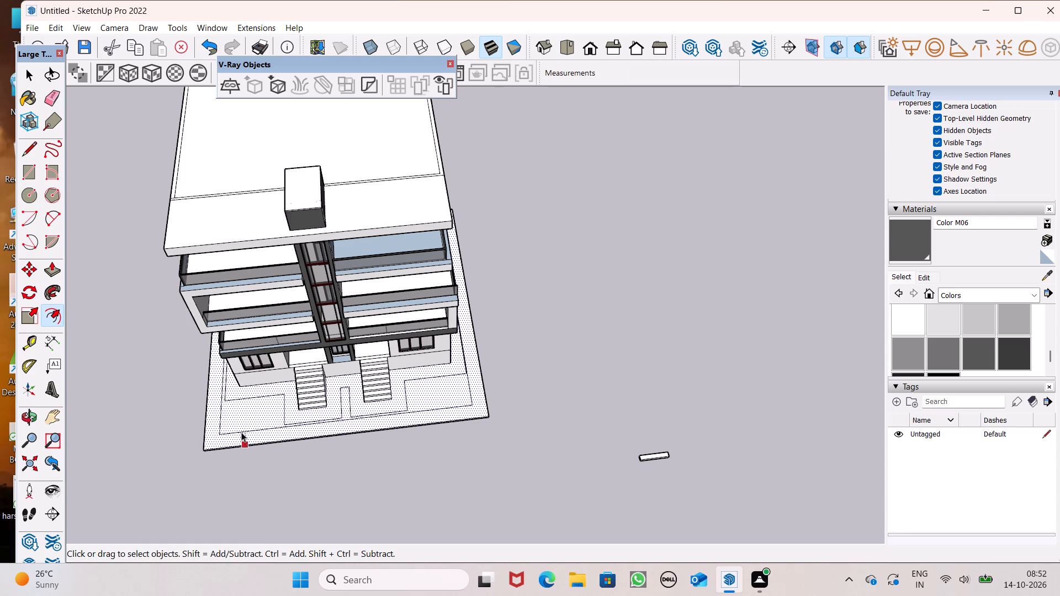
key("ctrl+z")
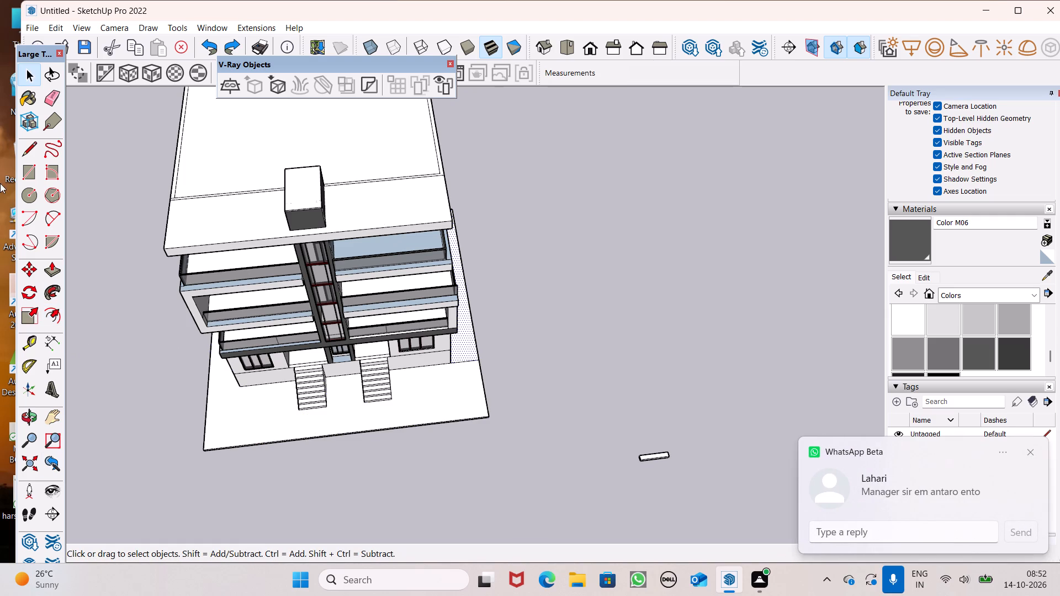
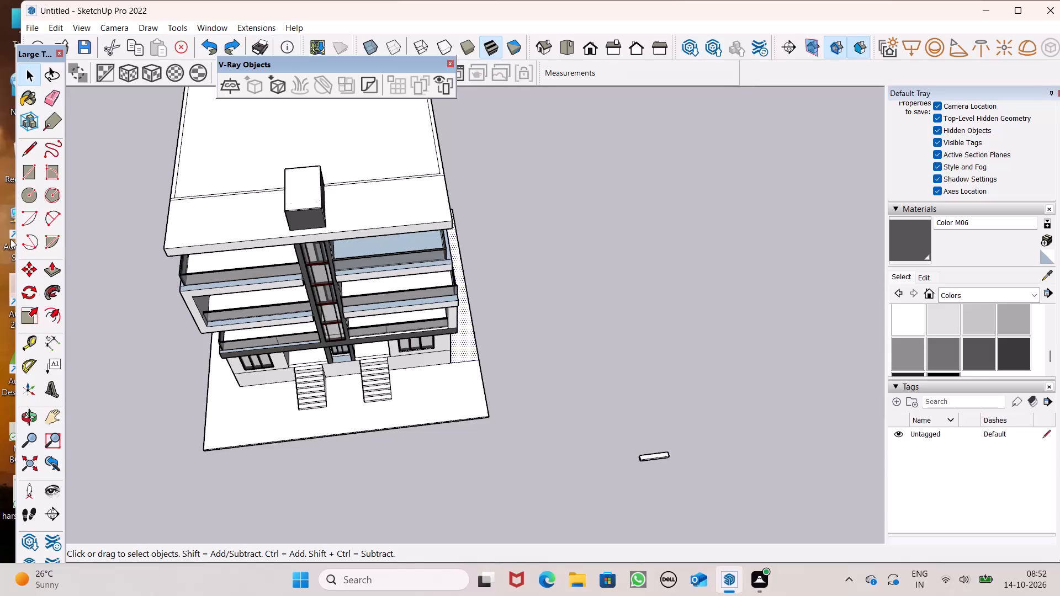
Push/Pull the ground slab's back face outward 6' 3 3/16" past the building's rear wall.
scroll(252, 339, "down", 4)
middle_click_drag(220, 377, 336, 270)
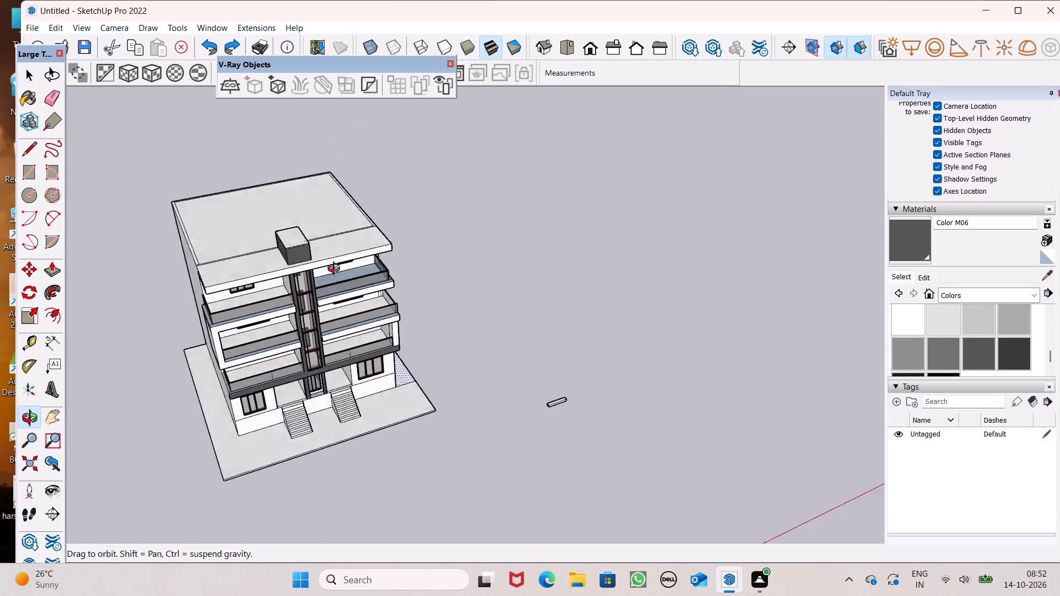
middle_click_drag(336, 270, 420, 264)
scroll(420, 264, "up", 1)
scroll(240, 206, "down", 6)
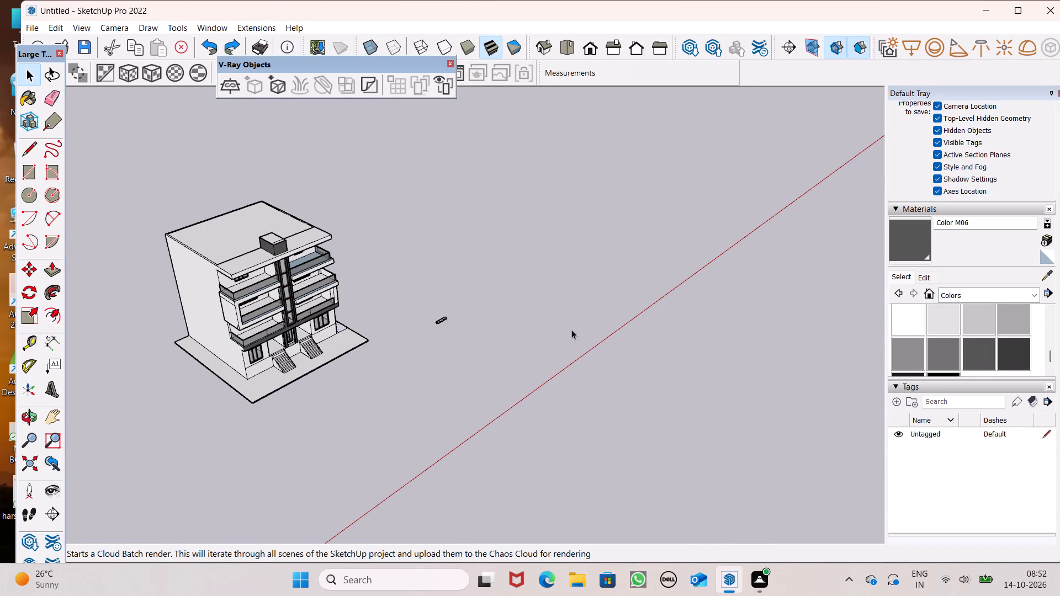
scroll(261, 417, "up", 7)
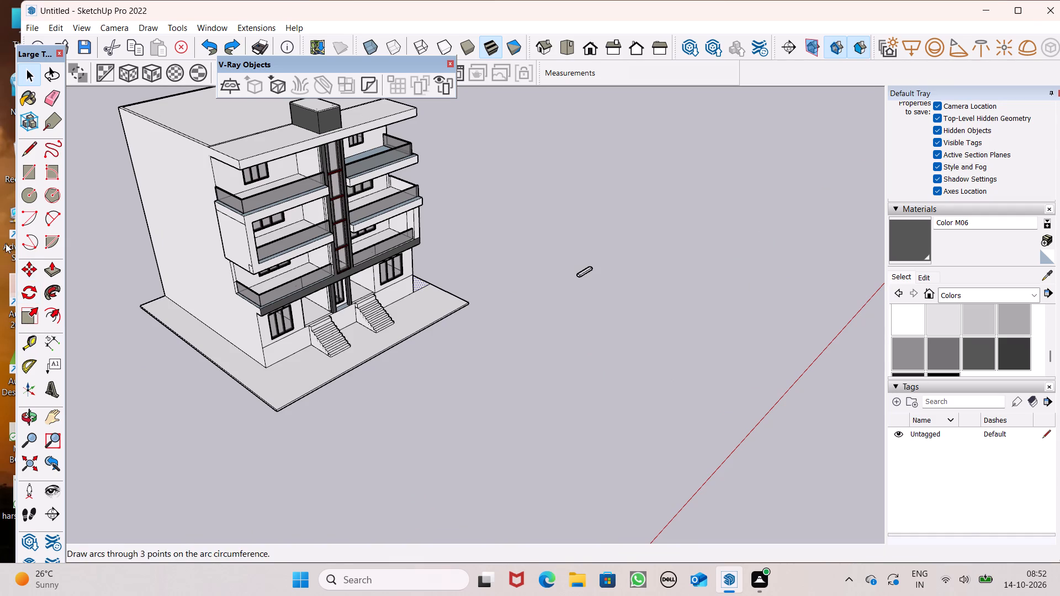
scroll(212, 396, "down", 3)
middle_click_drag(243, 421, 695, 422)
scroll(465, 366, "down", 2)
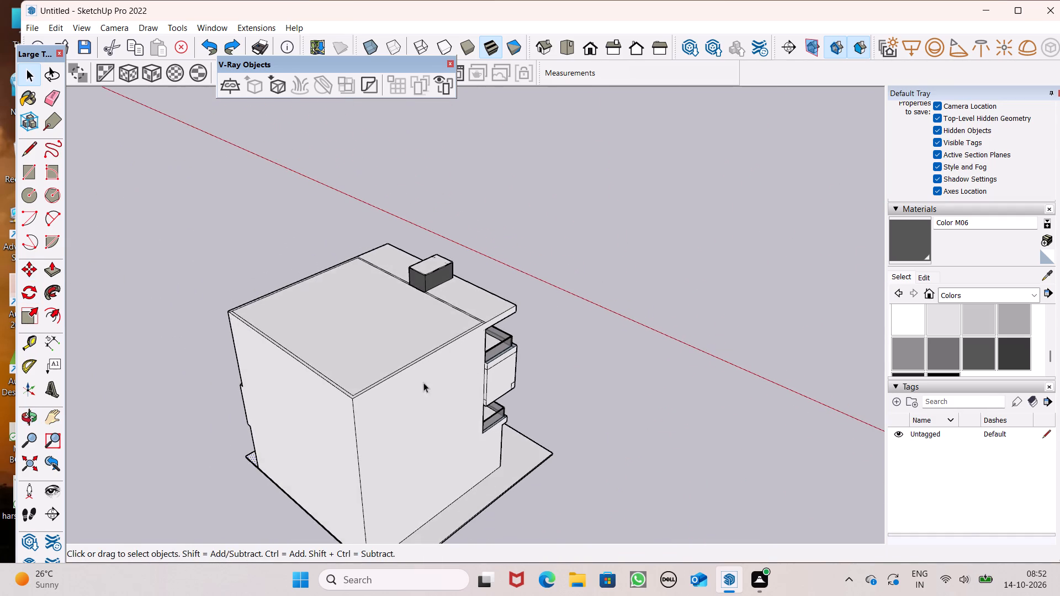
scroll(351, 360, "down", 6)
middle_click_drag(346, 485, 504, 377)
scroll(498, 377, "up", 1)
scroll(439, 476, "up", 6)
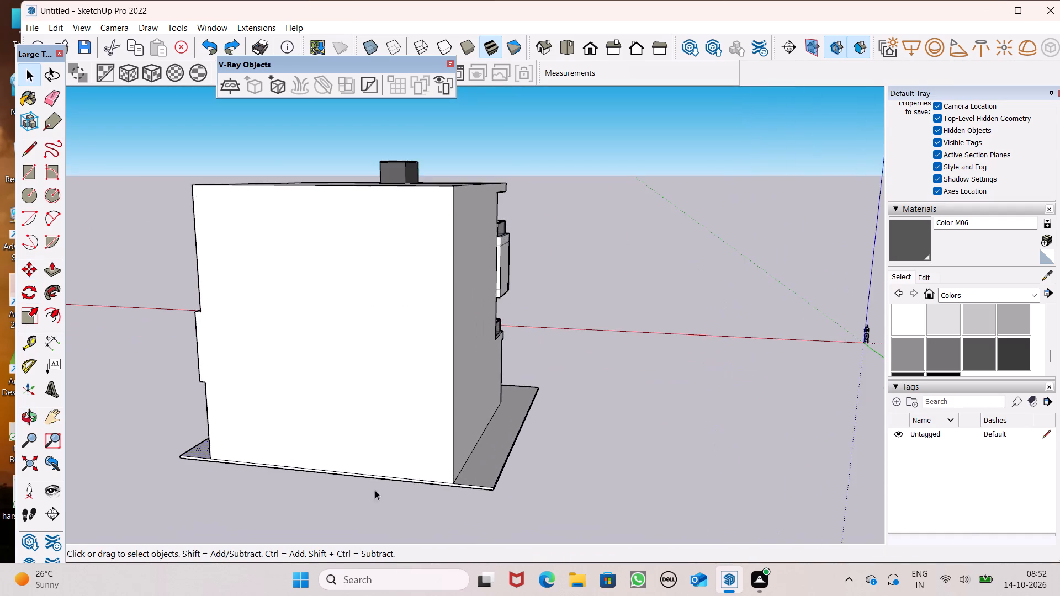
scroll(353, 481, "up", 6)
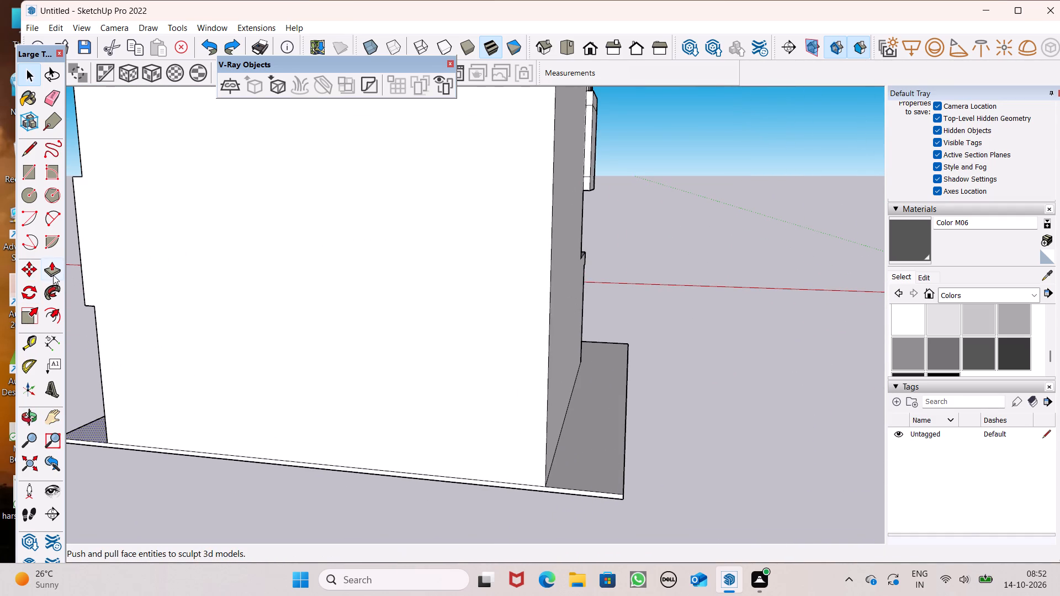
left_click(52, 275)
scroll(439, 325, "down", 3)
scroll(376, 387, "up", 5)
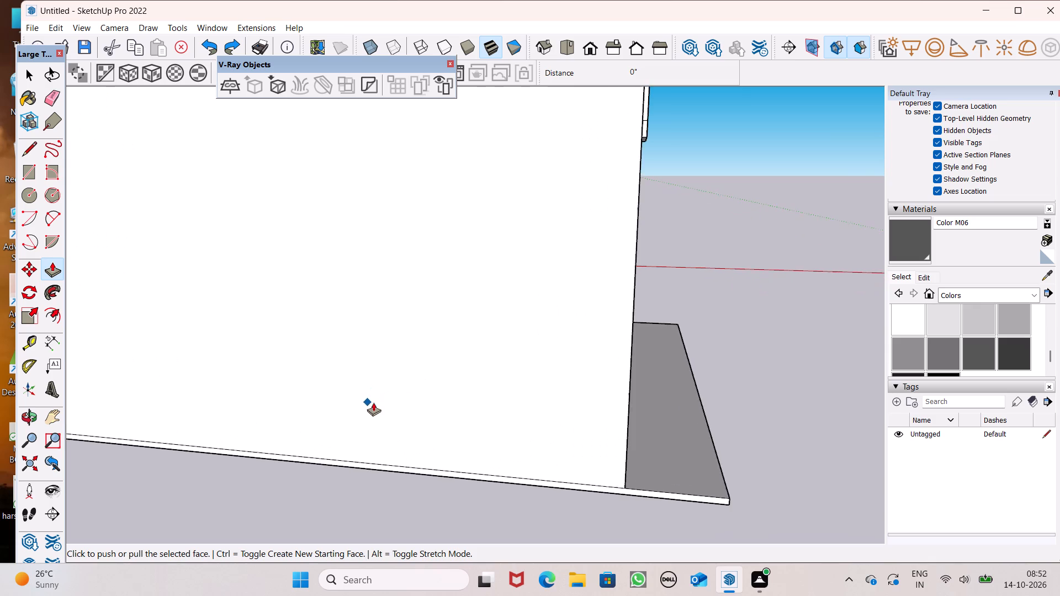
scroll(420, 418, "down", 6)
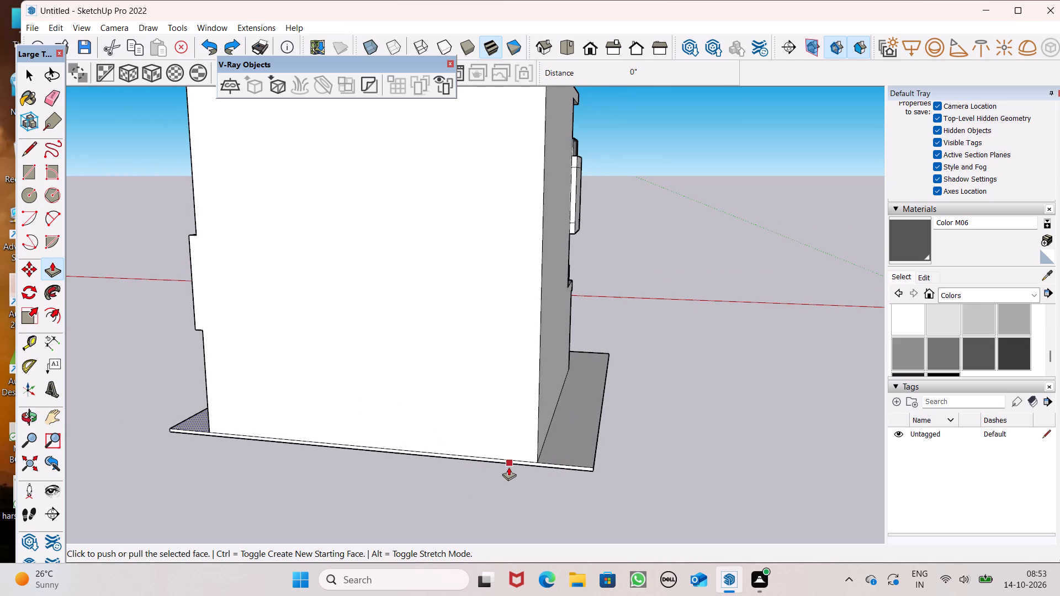
scroll(558, 465, "up", 7)
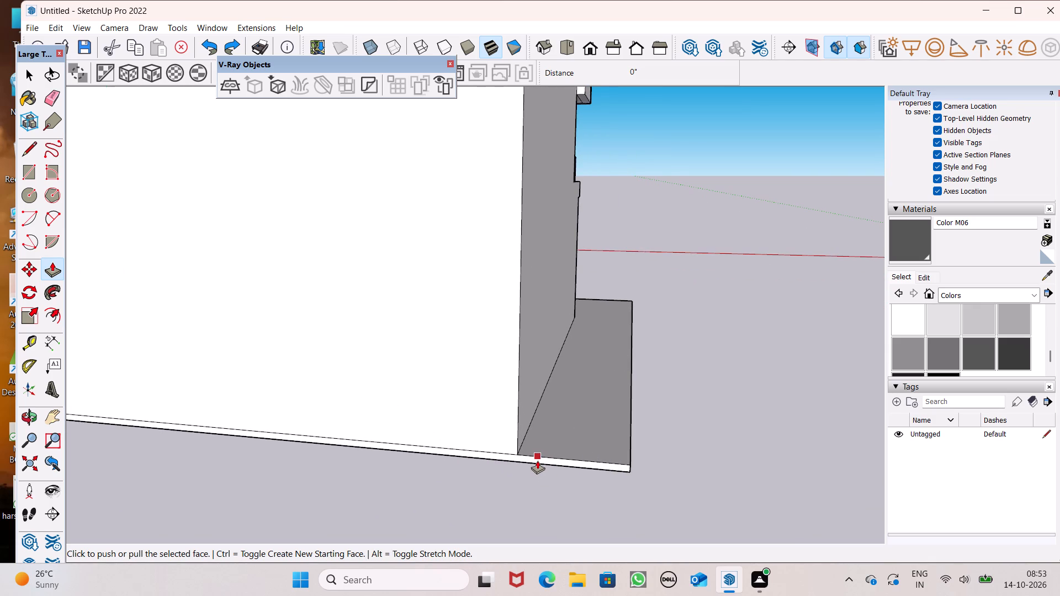
left_click_drag(549, 459, 540, 473)
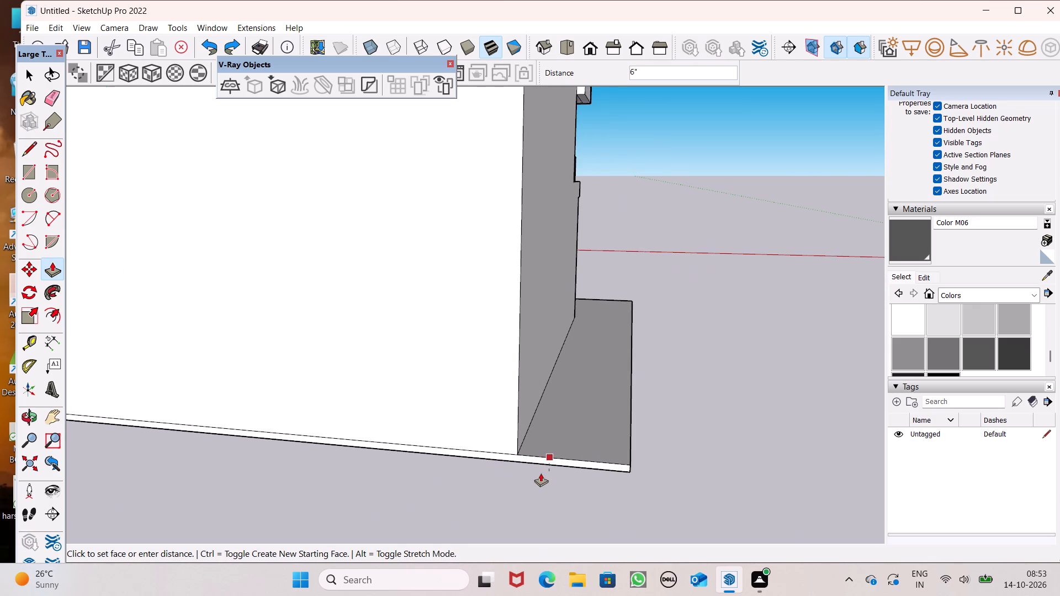
left_click_drag(540, 473, 540, 473)
key("space")
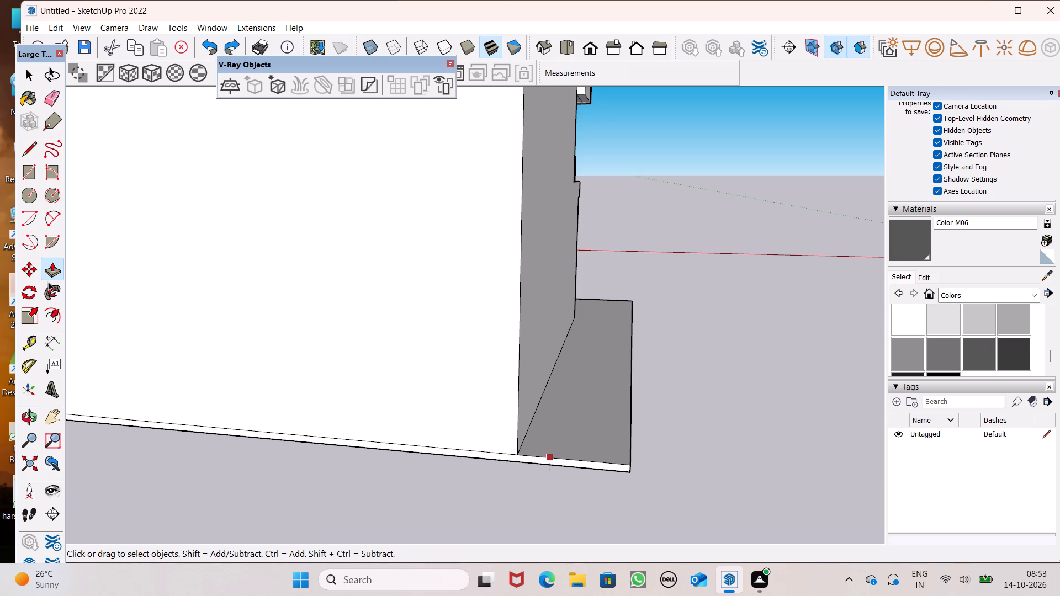
left_click(48, 277)
left_click(661, 410)
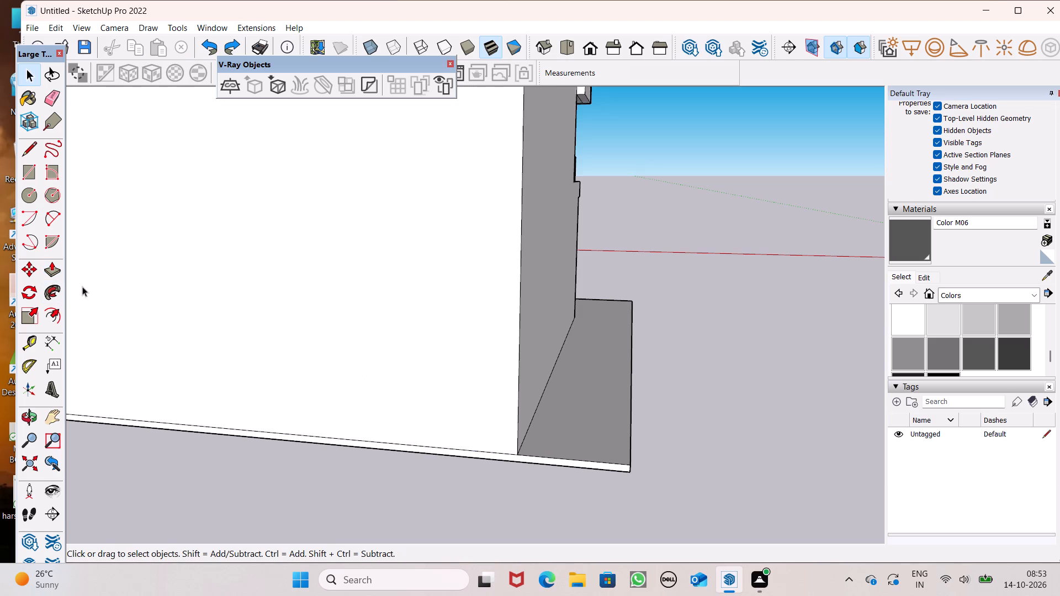
left_click(57, 277)
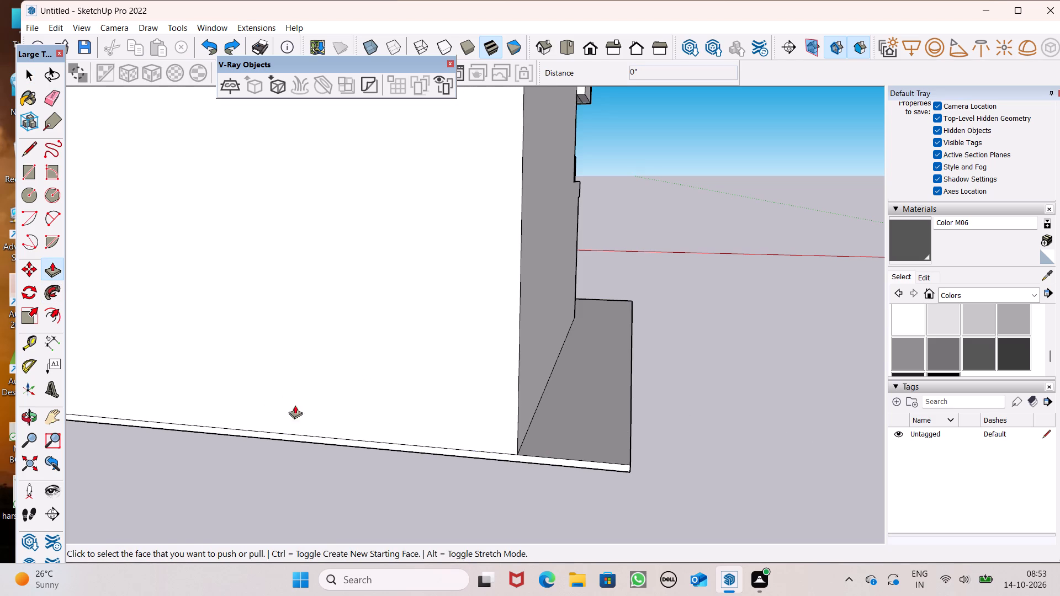
left_click_drag(471, 453, 463, 460)
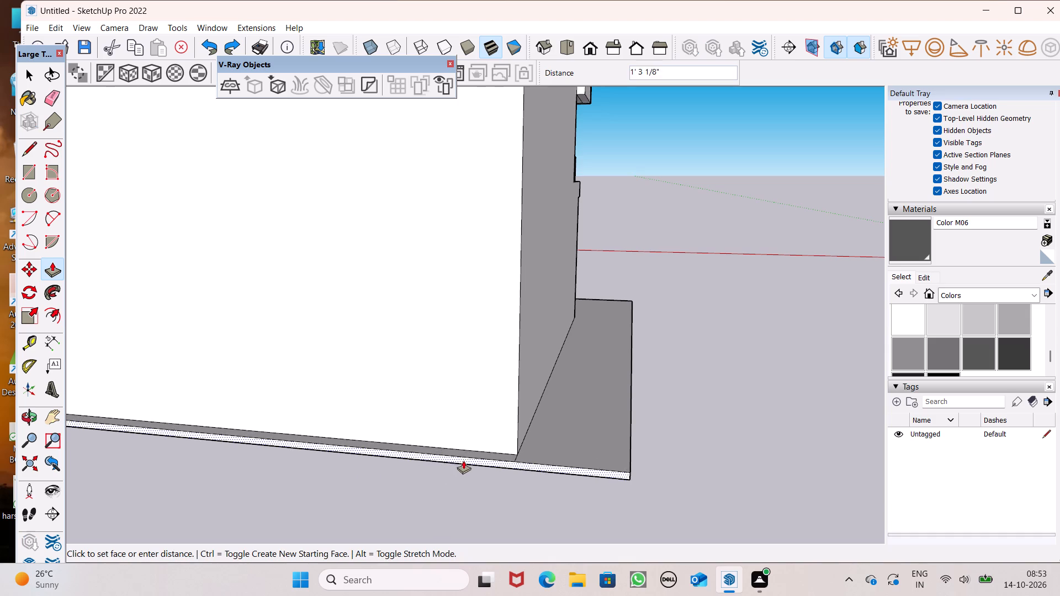
left_click_drag(463, 460, 448, 489)
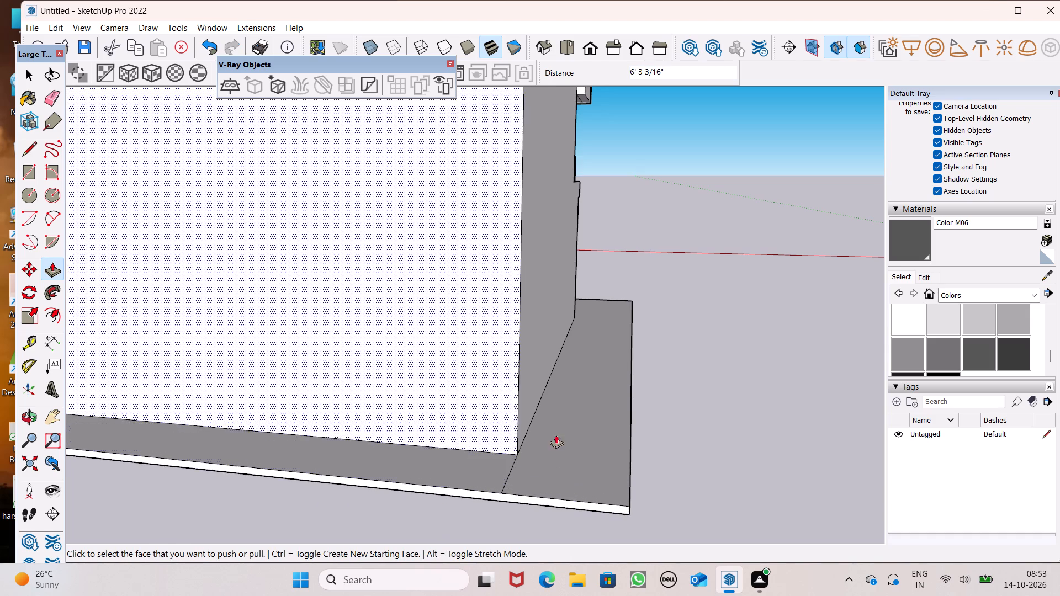
Push/Pull the ground slab's back face outward a further 1' 8 1/4" behind the building.
scroll(826, 376, "down", 11)
middle_click_drag(813, 416, 805, 445)
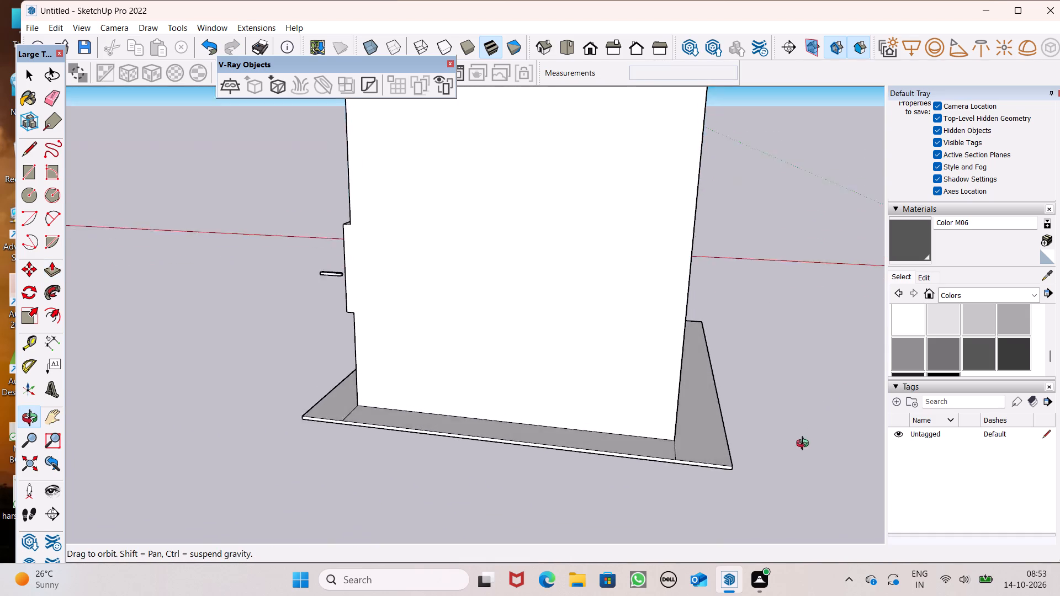
middle_click_drag(805, 445, 850, 509)
middle_click_drag(605, 504, 607, 463)
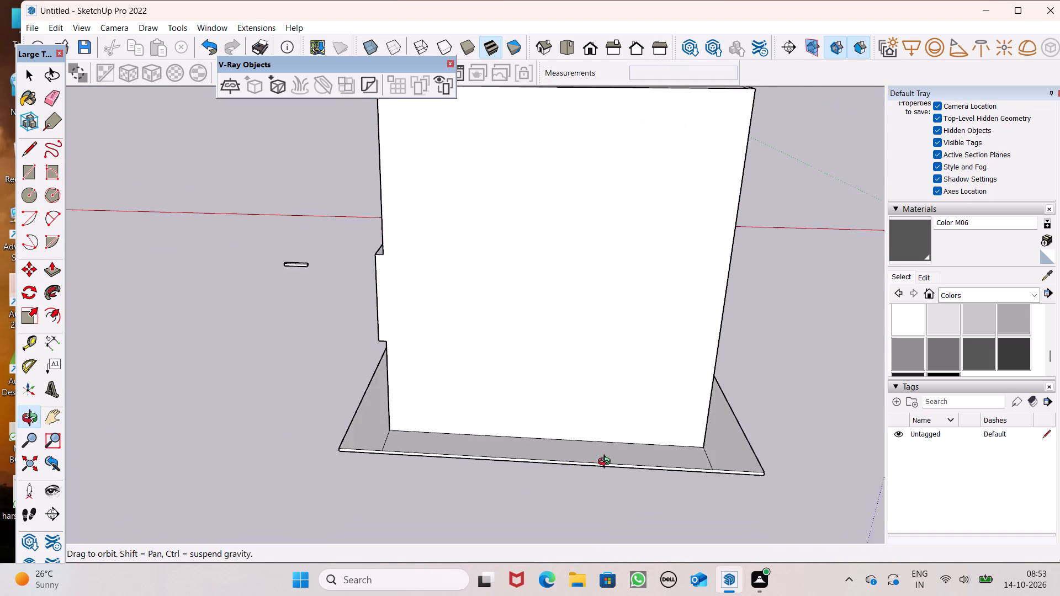
middle_click_drag(607, 463, 612, 456)
scroll(694, 475, "up", 7)
left_click_drag(690, 451, 690, 464)
Erase the two edges dividing the rear ground slab from its side strips at the building's back corners.
left_click_drag(50, 92, 51, 93)
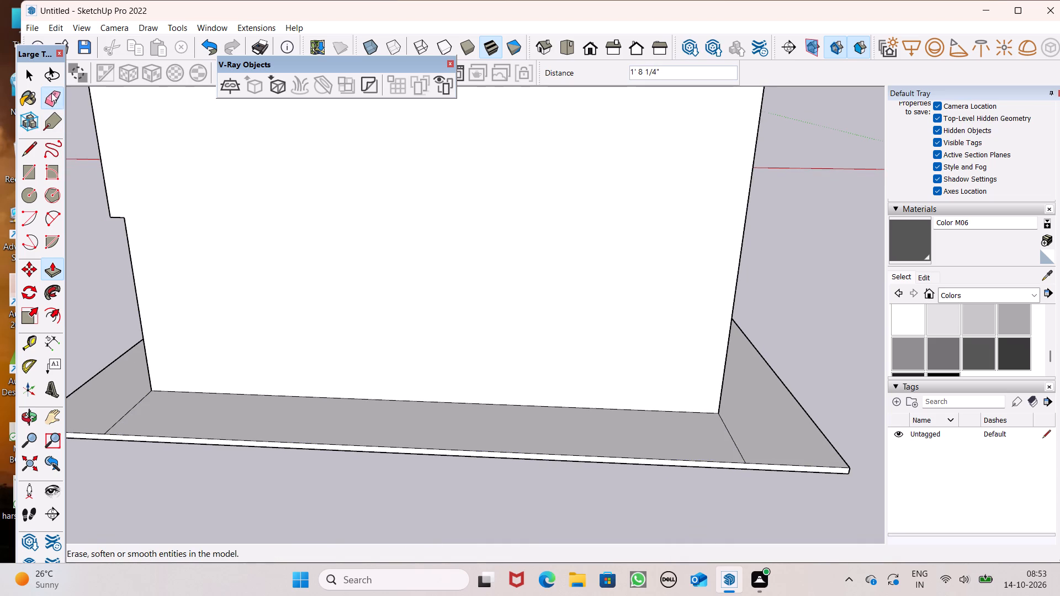
left_click_drag(51, 93, 56, 97)
scroll(142, 198, "down", 4)
middle_click_drag(210, 283, 245, 362)
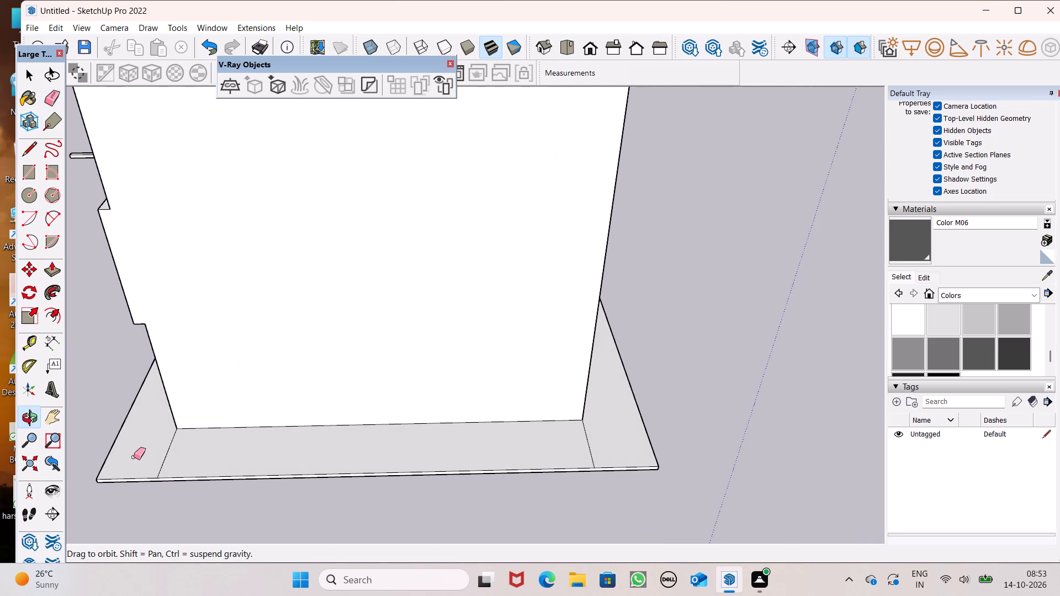
left_click_drag(137, 459, 183, 459)
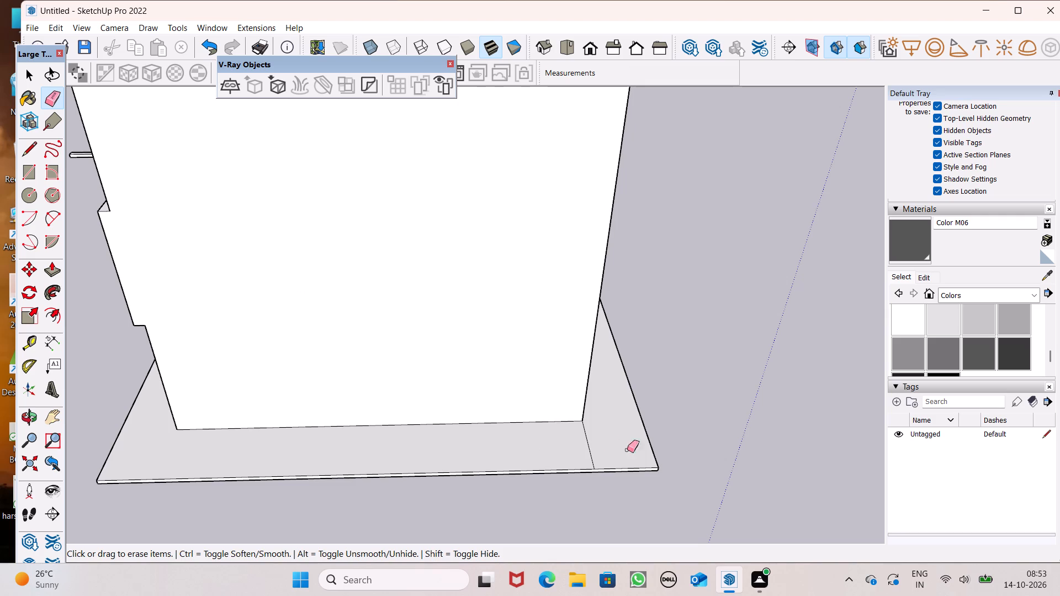
left_click_drag(606, 455, 591, 460)
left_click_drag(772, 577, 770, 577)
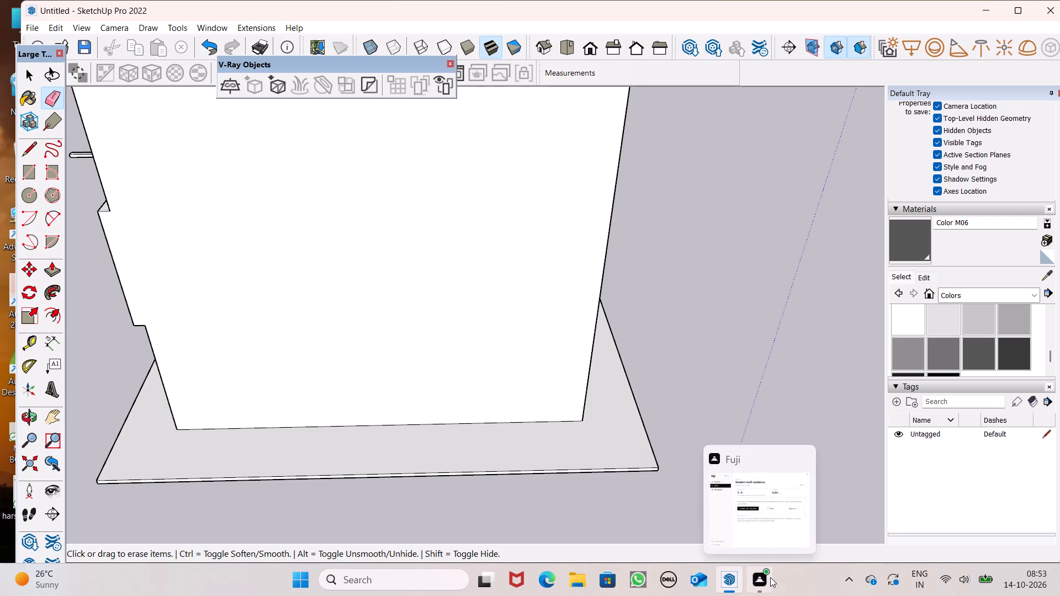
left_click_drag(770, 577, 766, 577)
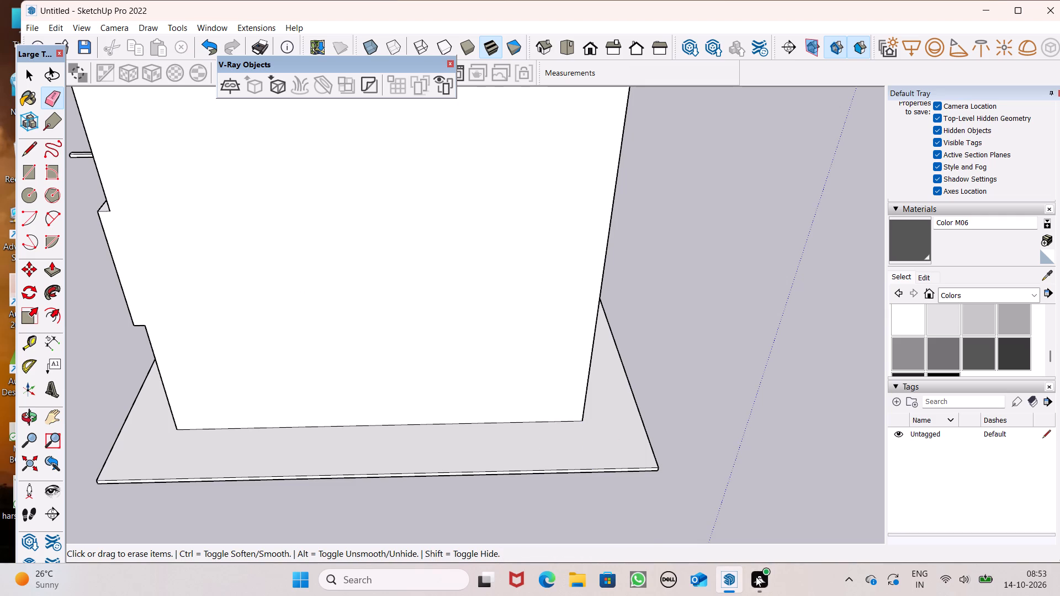
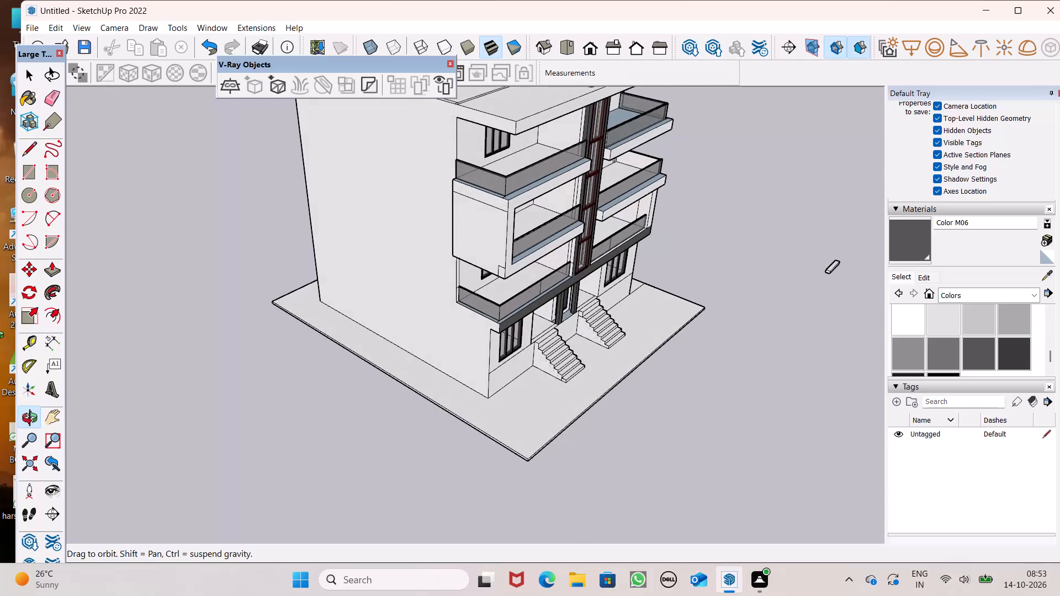
Draw a 73' 2 1/2" line on the ground slab's top, parallel to and slightly inside its left side edge.
scroll(0, 337, "up", 1)
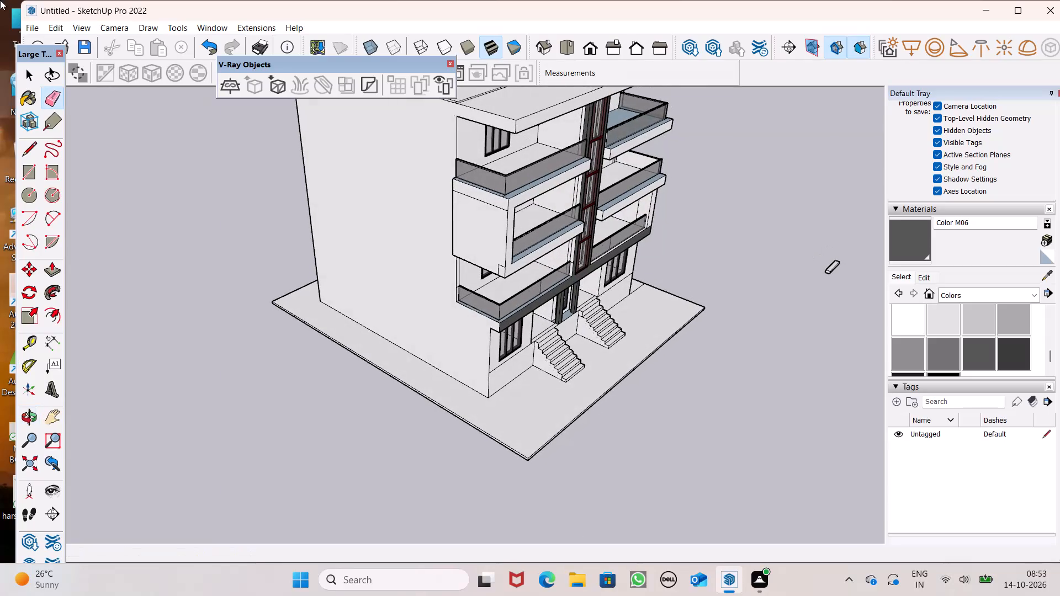
scroll(401, 368, "down", 1)
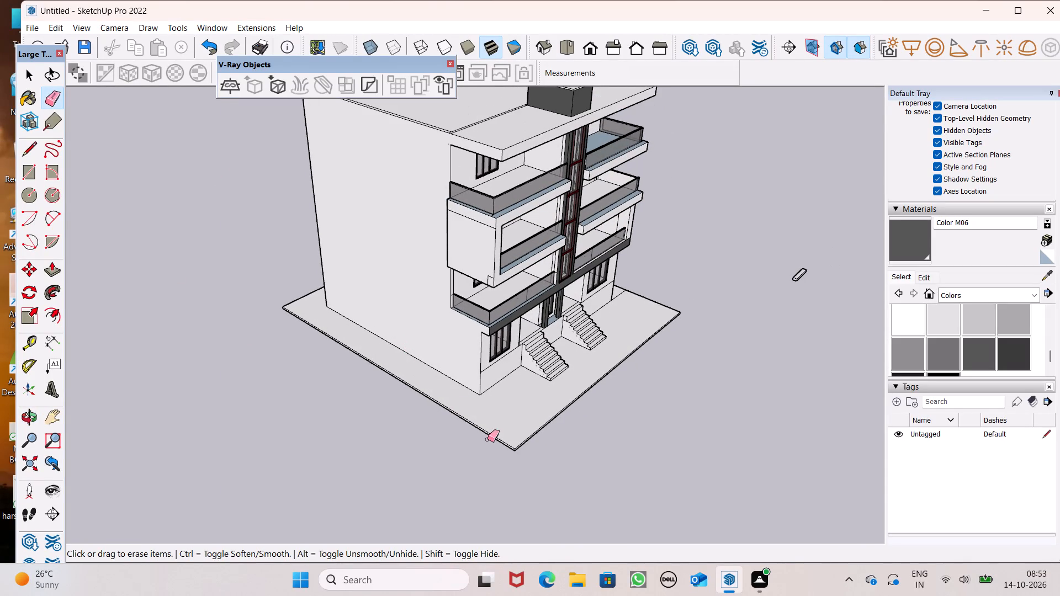
key("space")
middle_click_drag(523, 471, 261, 441)
middle_click_drag(417, 430, 417, 439)
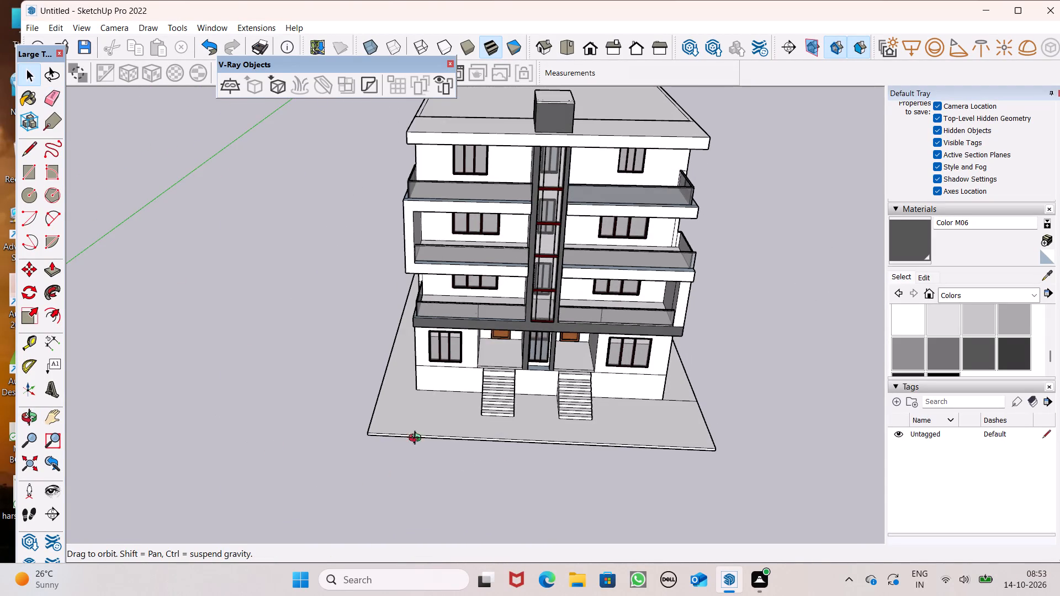
middle_click_drag(417, 439, 439, 479)
middle_click(436, 431)
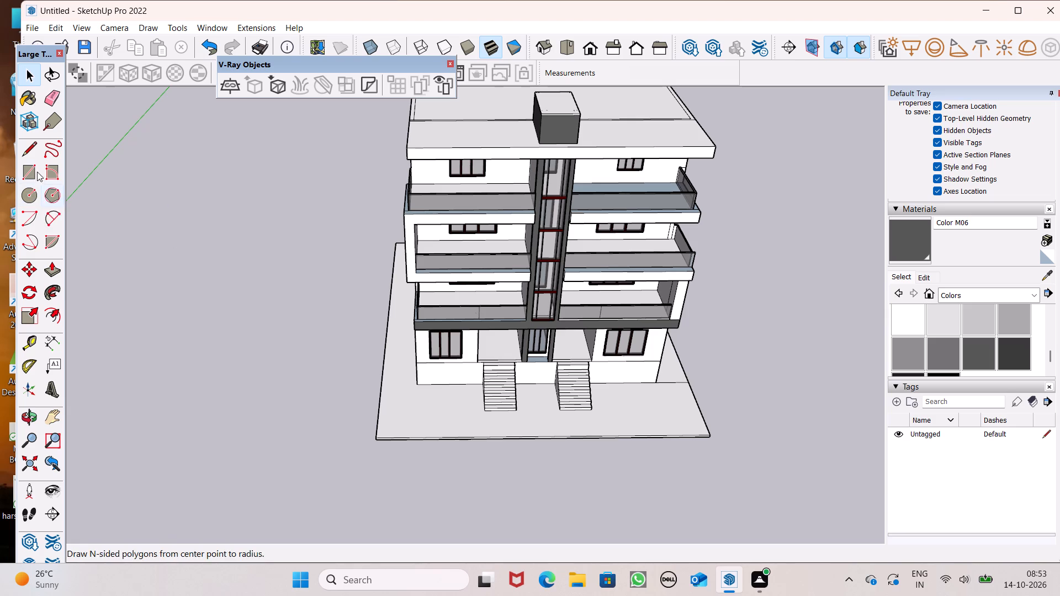
left_click(32, 145)
middle_click_drag(346, 334, 556, 368)
scroll(555, 372, "up", 1)
middle_click_drag(426, 376, 722, 384)
scroll(574, 398, "up", 1)
scroll(128, 490, "up", 4)
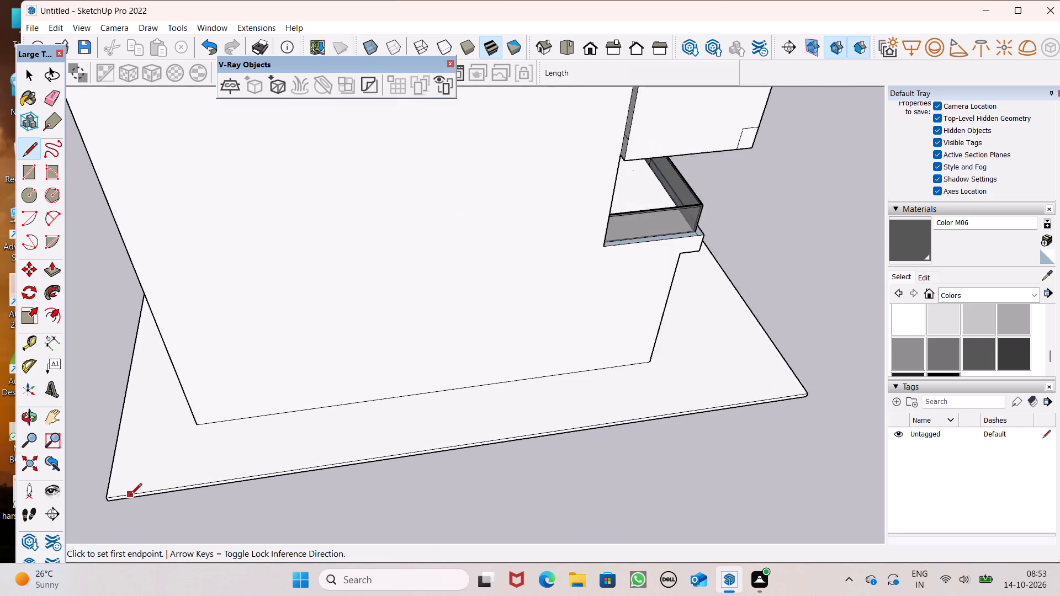
scroll(130, 496, "up", 3)
left_click_drag(107, 488, 118, 487)
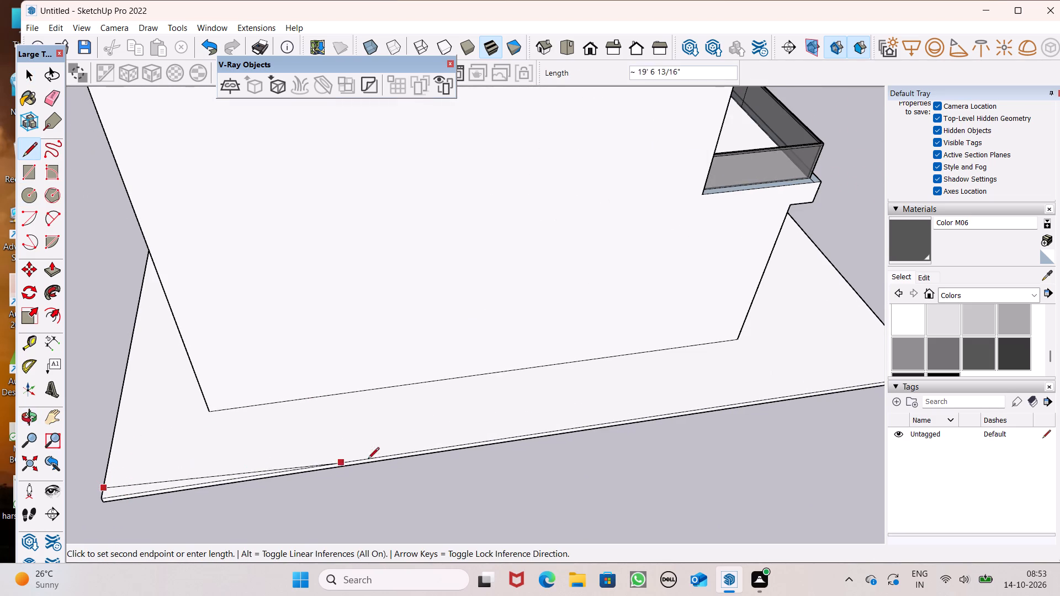
scroll(479, 425, "down", 4)
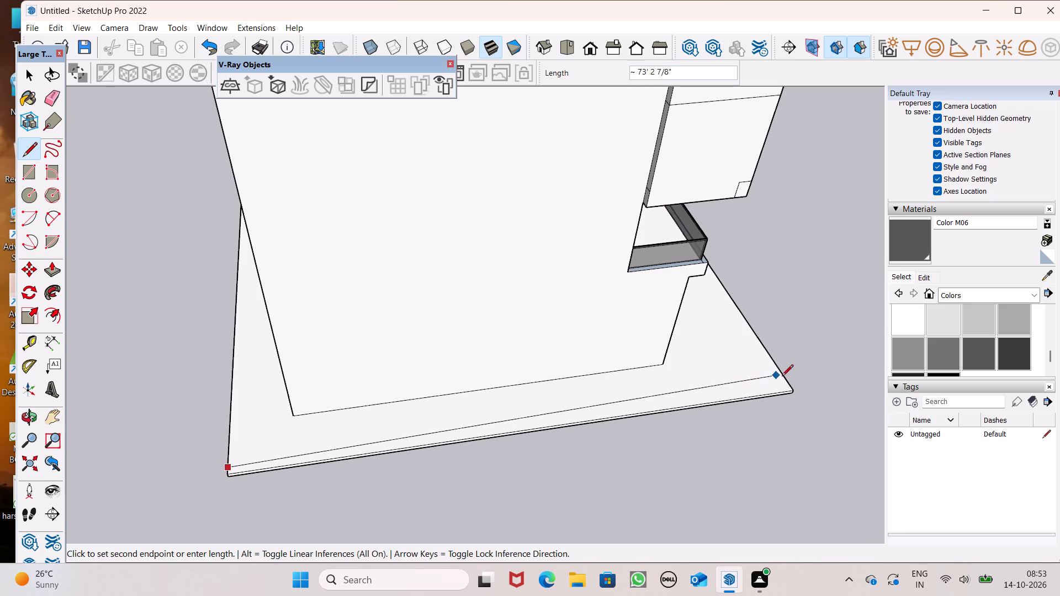
scroll(787, 383, "up", 6)
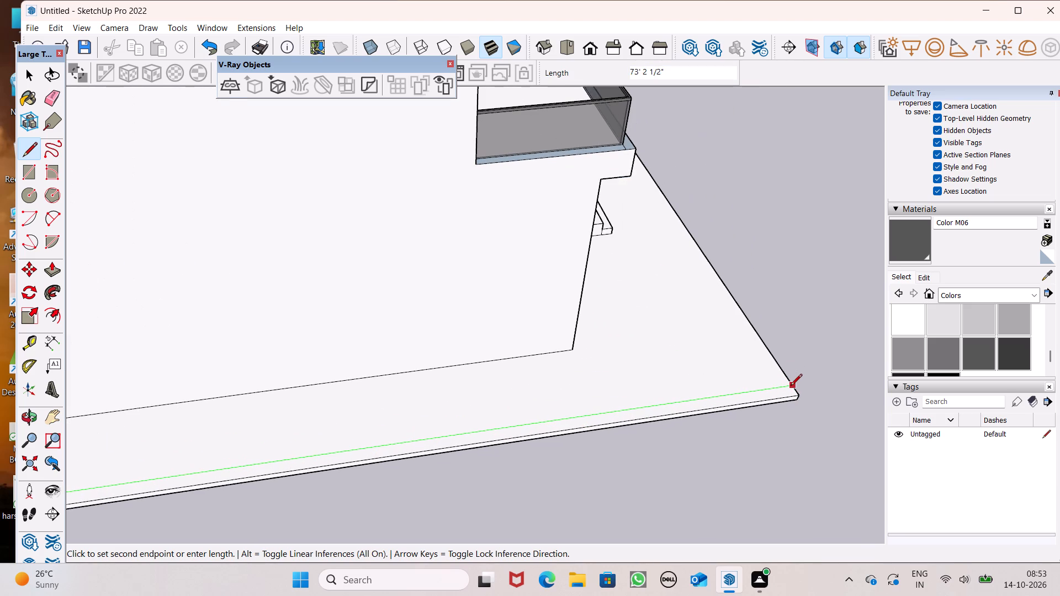
left_click(791, 386)
Draw a line across the ground slab's front, parallel to and slightly inside its front edge, from side to side.
scroll(790, 384, "down", 3)
middle_click_drag(860, 414, 414, 476)
scroll(418, 491, "up", 1)
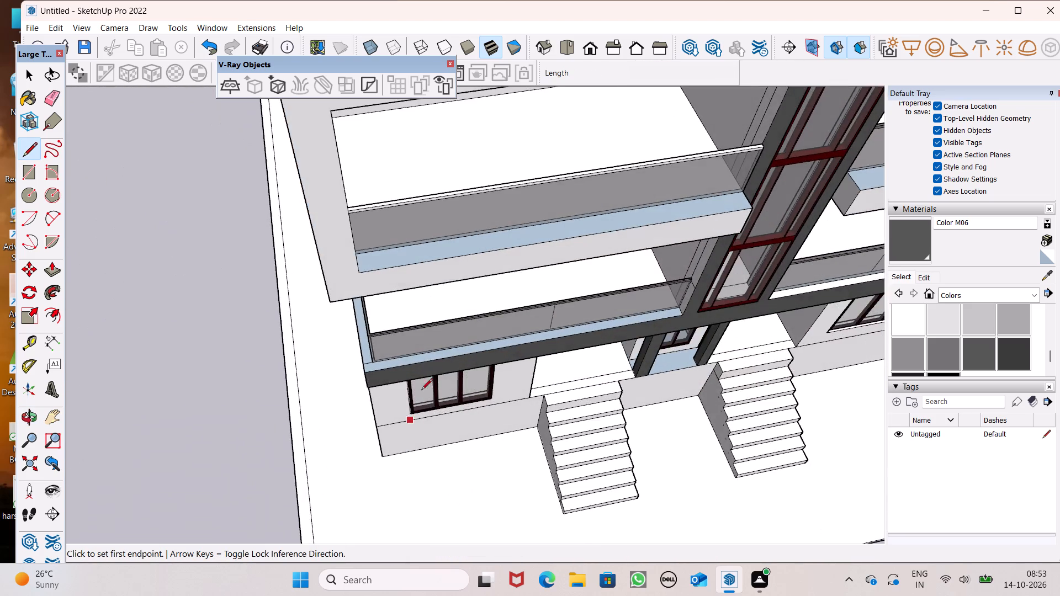
scroll(440, 369, "down", 8)
scroll(494, 529, "up", 4)
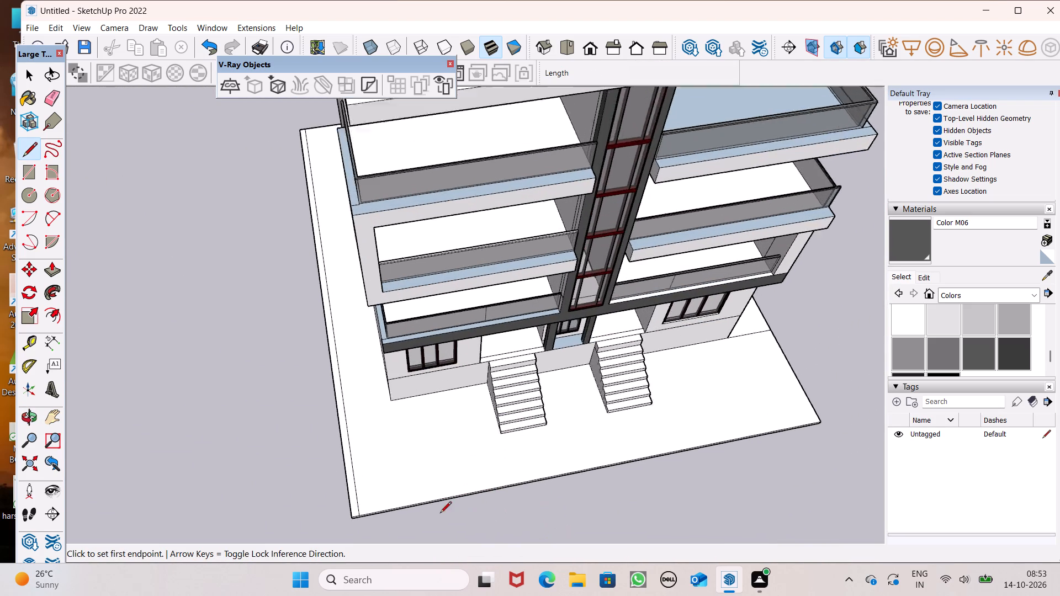
scroll(440, 514, "up", 2)
scroll(356, 502, "up", 5)
left_click(313, 508)
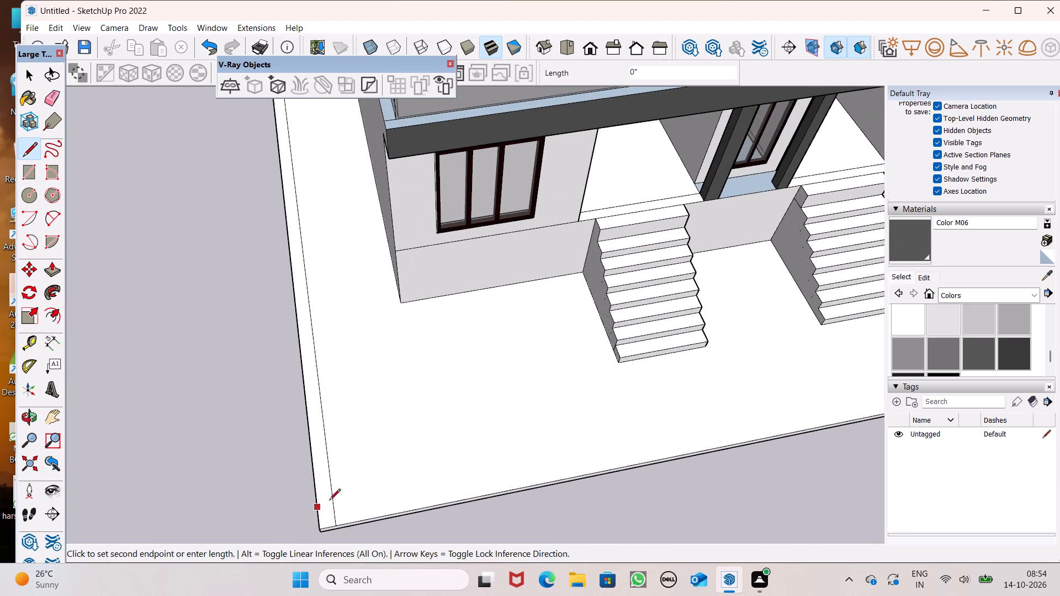
scroll(402, 481, "down", 11)
scroll(710, 414, "up", 1)
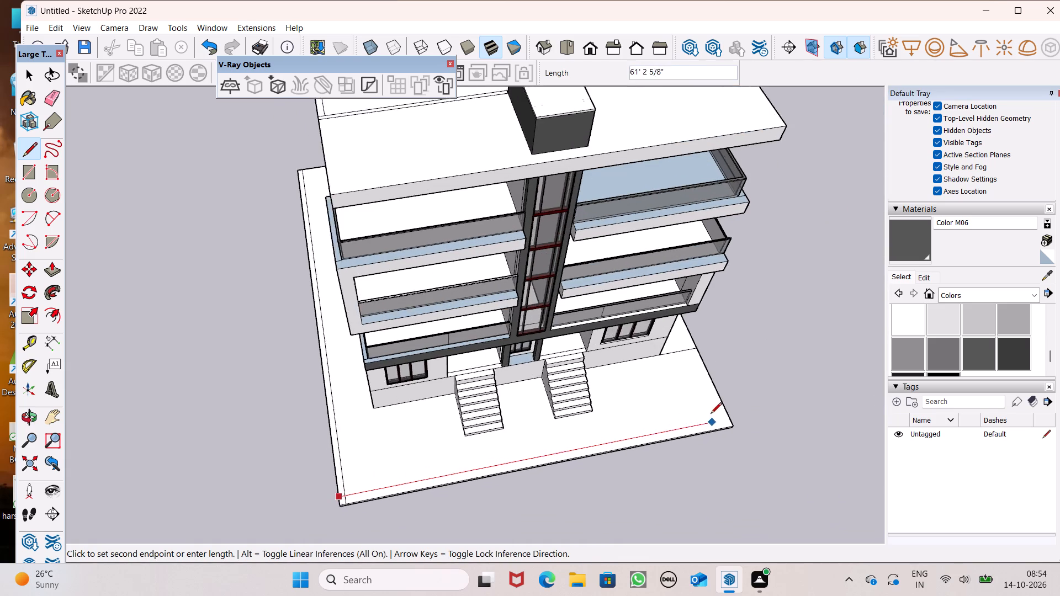
scroll(711, 414, "up", 6)
left_click(731, 419)
Draw a 73' 2 1/2" line on the ground slab's top, parallel to and slightly inside its right side edge.
scroll(425, 362, "down", 7)
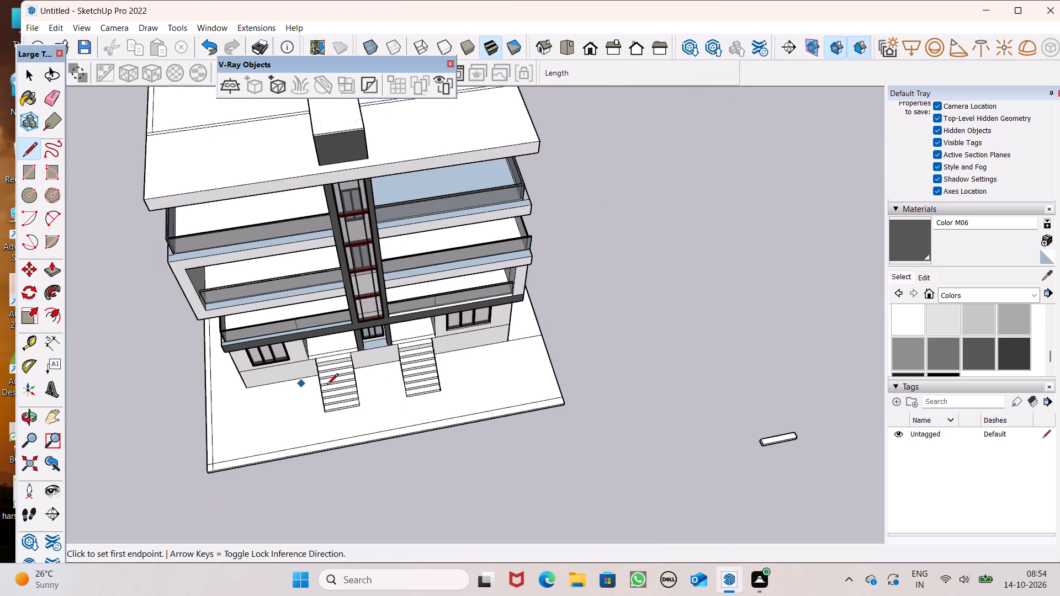
middle_click_drag(538, 428, 6, 444)
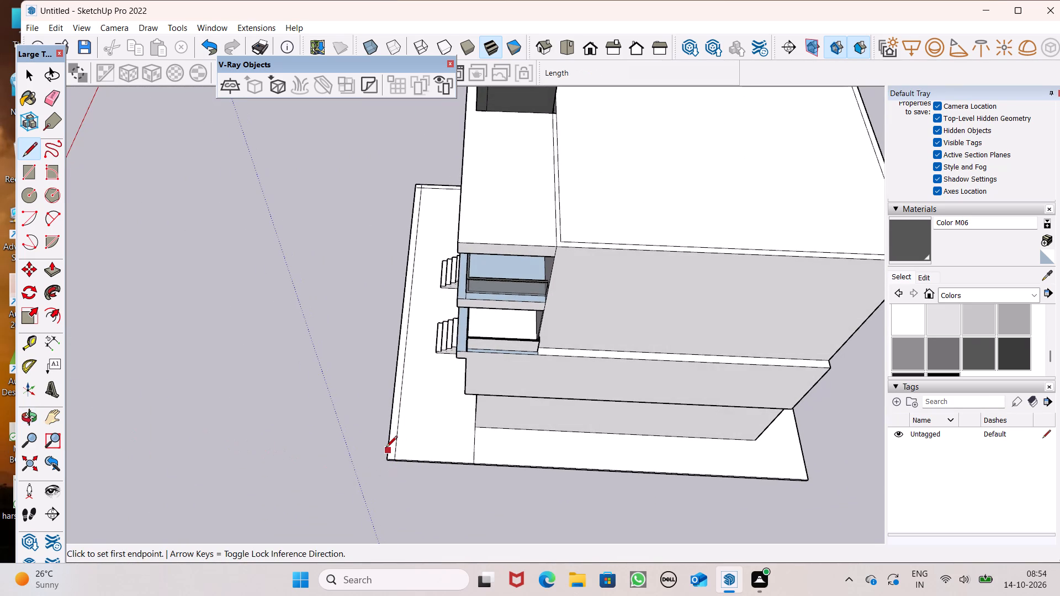
left_click(385, 448)
scroll(505, 443, "down", 4)
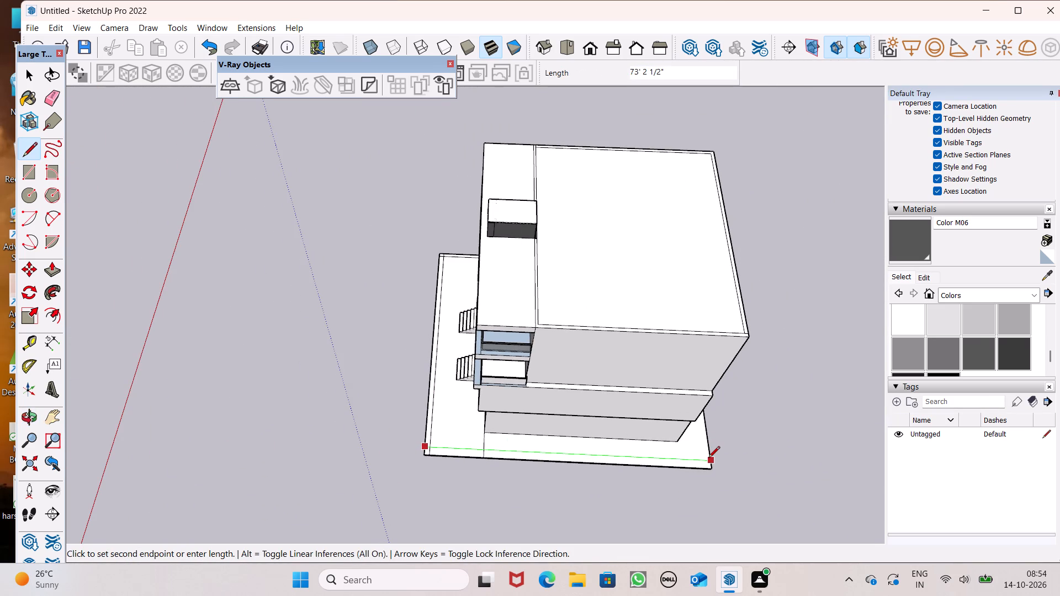
left_click(712, 457)
Draw a 64' 4" line across the ground slab behind the building, parallel to and slightly inside its rear edge.
scroll(612, 444, "down", 3)
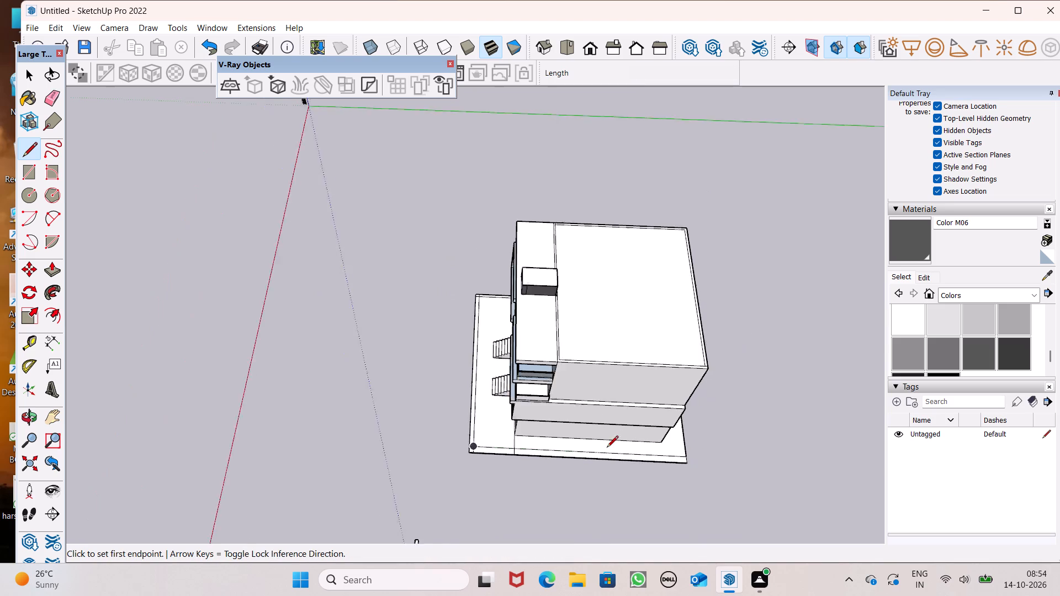
scroll(607, 448, "down", 2)
middle_click_drag(683, 481, 359, 443)
scroll(650, 500, "up", 1)
scroll(449, 355, "down", 5)
scroll(492, 515, "up", 7)
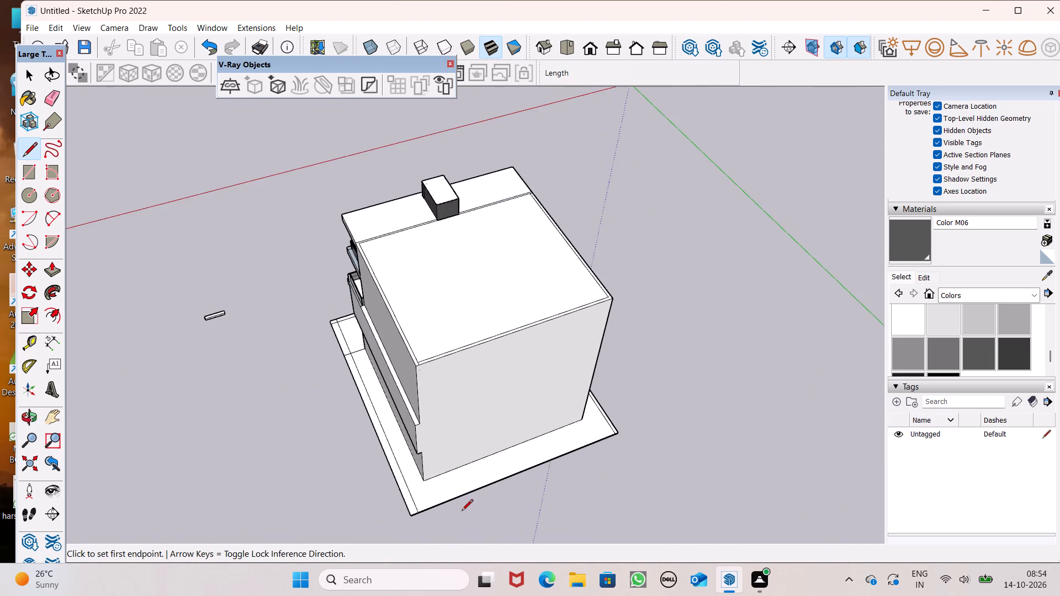
scroll(457, 510, "up", 7)
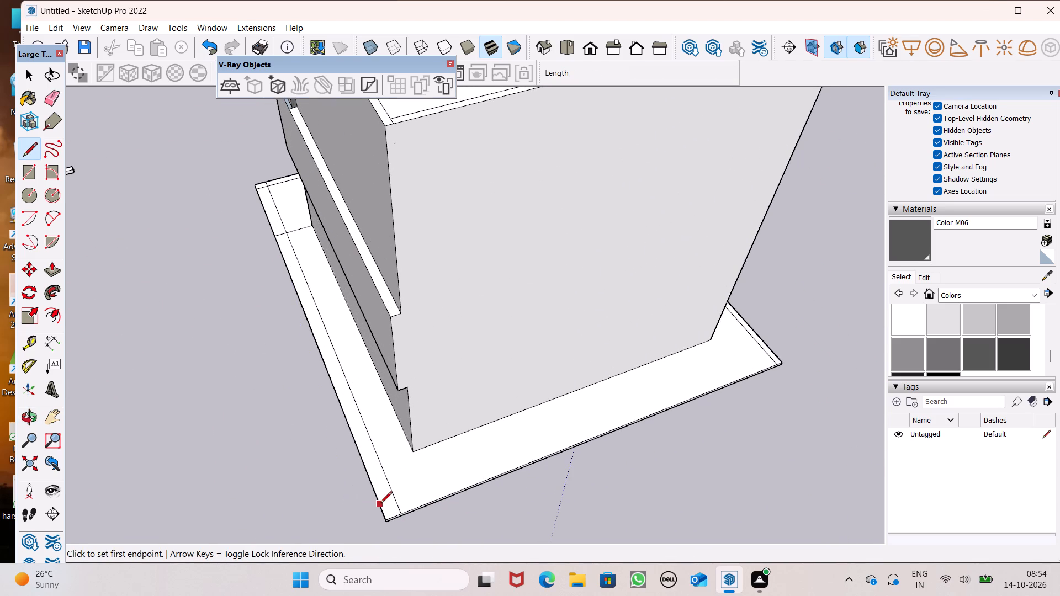
left_click_drag(380, 504, 401, 499)
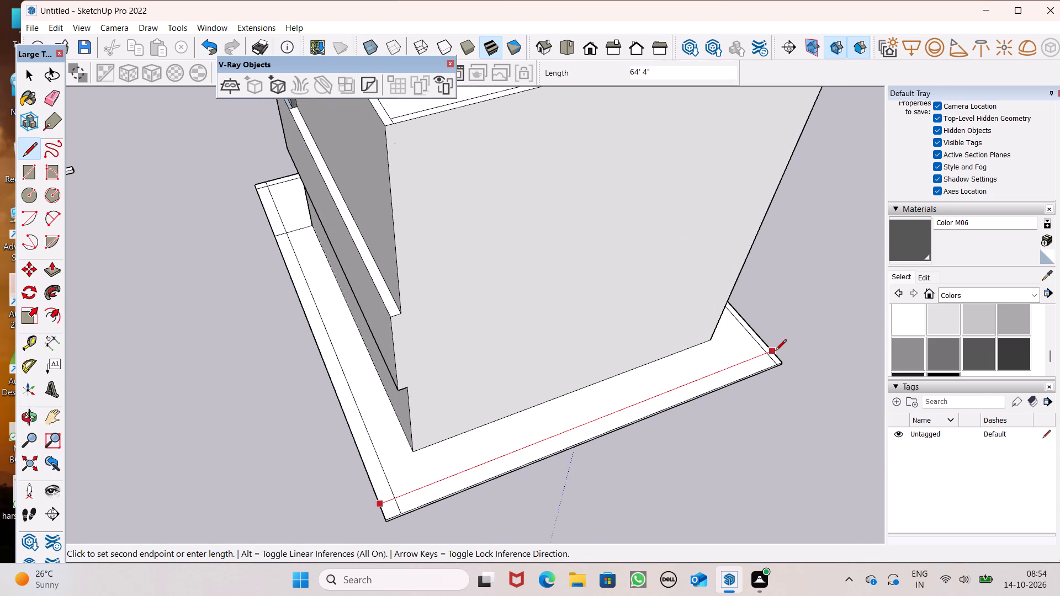
left_click(776, 352)
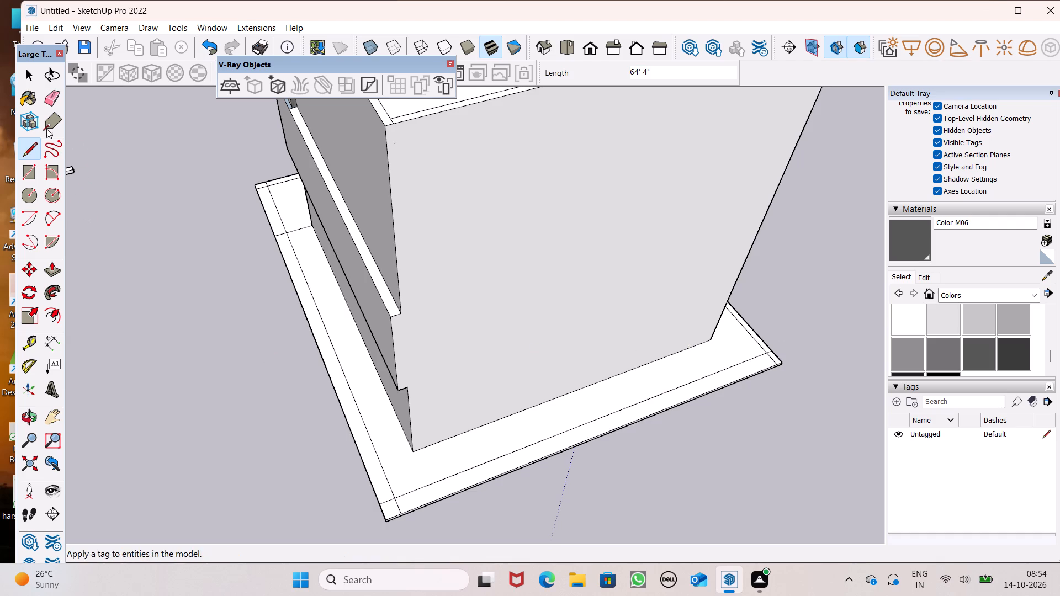
Erase the cross edge on the ground slab between the right border line and the building's front corner.
left_click(58, 98)
scroll(228, 217, "up", 5)
left_click_drag(308, 216, 319, 233)
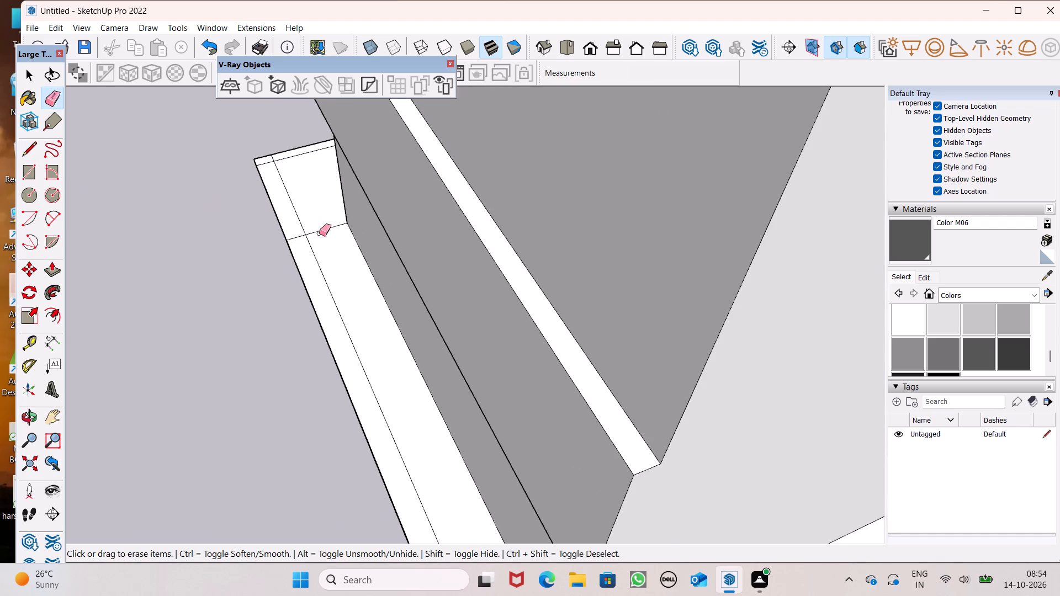
left_click_drag(319, 233, 319, 235)
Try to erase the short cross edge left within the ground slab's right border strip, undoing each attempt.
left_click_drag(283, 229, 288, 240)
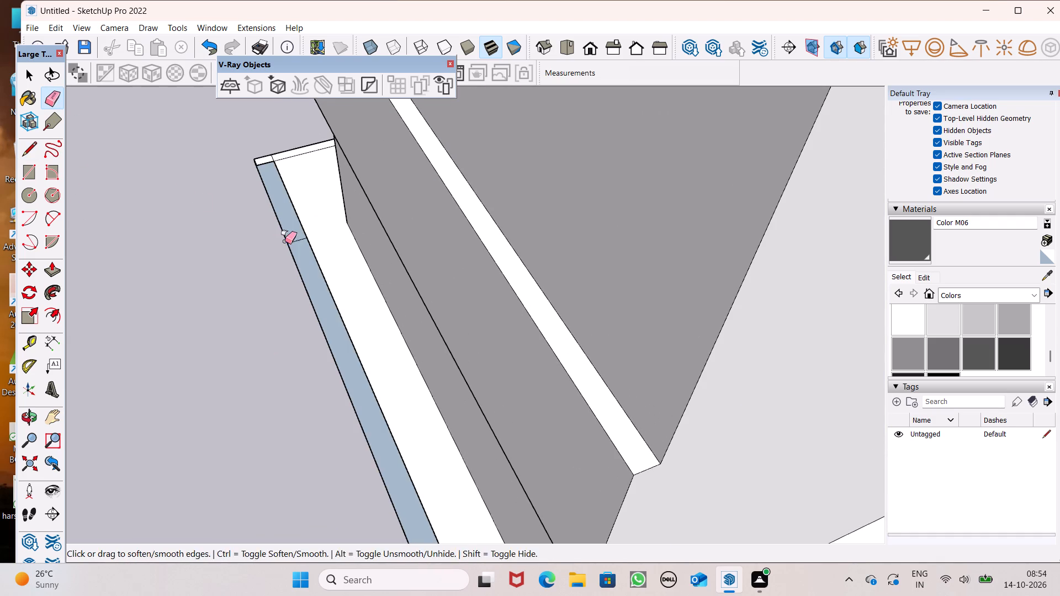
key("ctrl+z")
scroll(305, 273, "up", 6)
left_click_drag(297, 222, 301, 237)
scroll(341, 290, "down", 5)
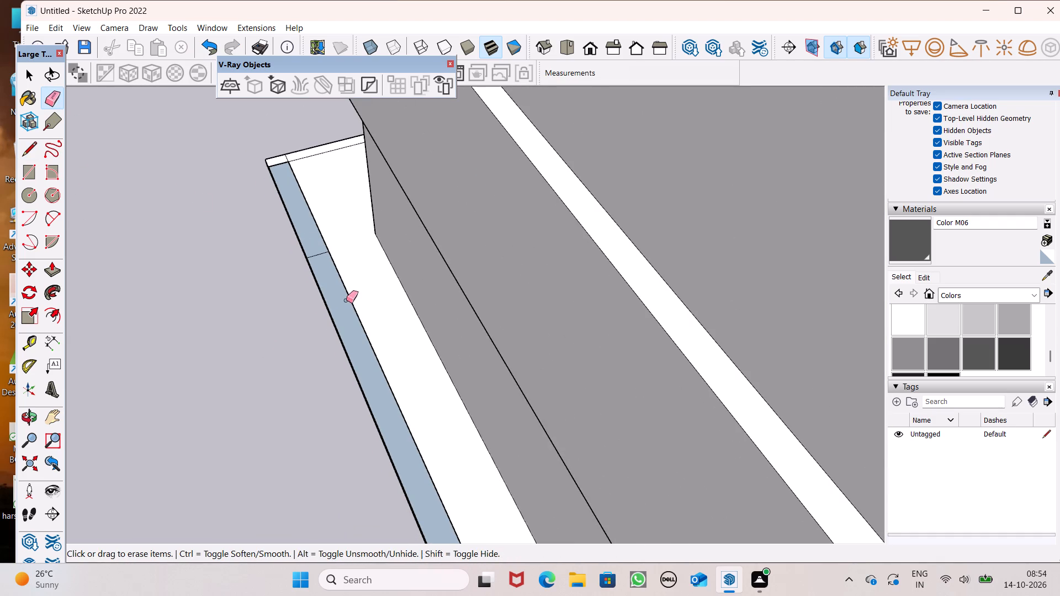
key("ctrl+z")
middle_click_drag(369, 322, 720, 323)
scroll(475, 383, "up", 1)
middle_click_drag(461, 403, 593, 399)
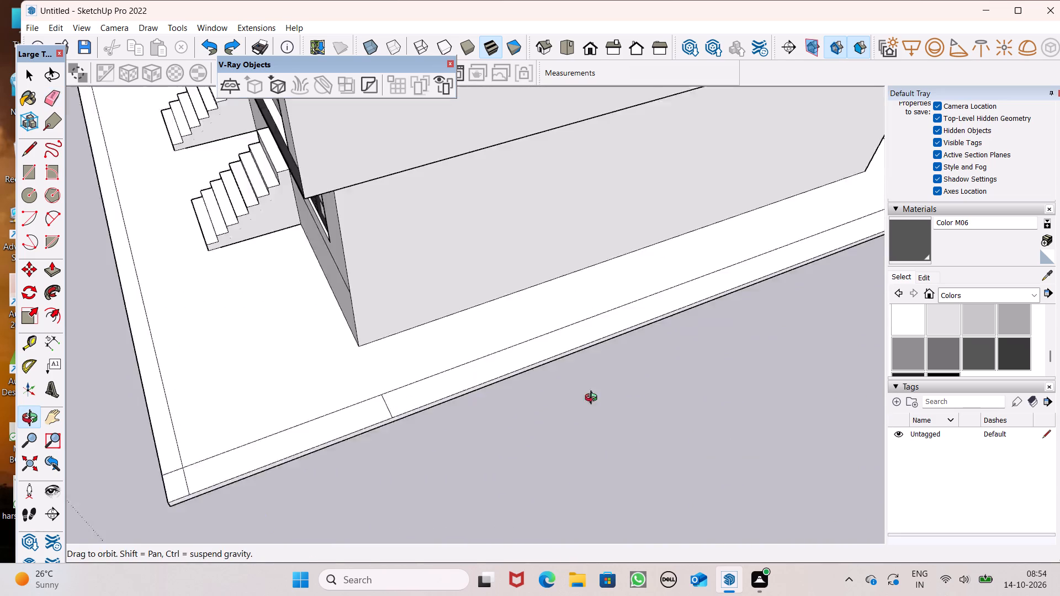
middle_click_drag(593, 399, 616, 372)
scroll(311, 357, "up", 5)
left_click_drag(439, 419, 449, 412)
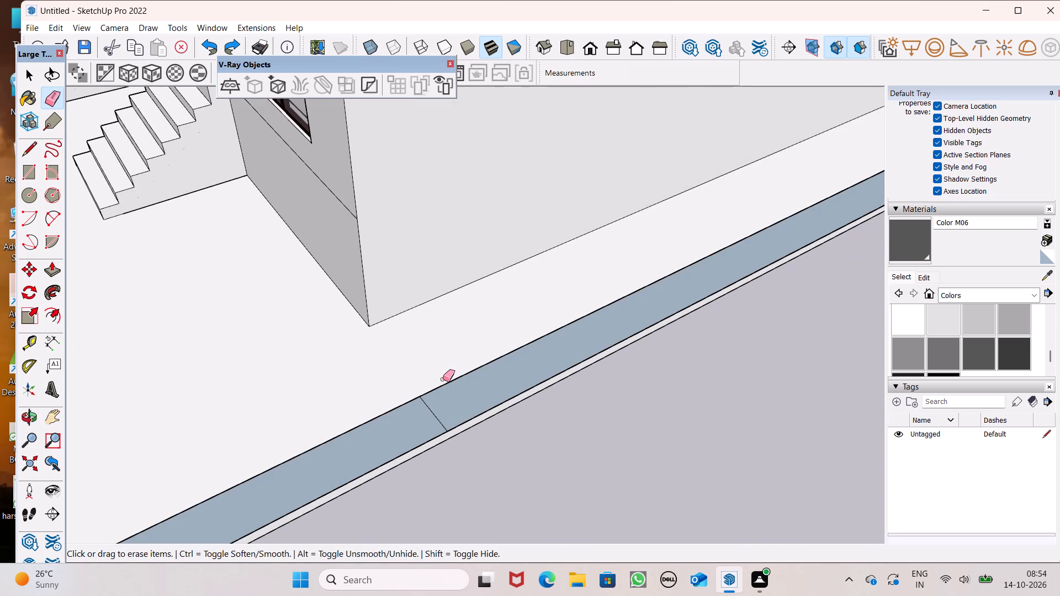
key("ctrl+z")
Erase the two overlapping border line ends at the ground slab's front-right corner.
scroll(435, 368, "down", 6)
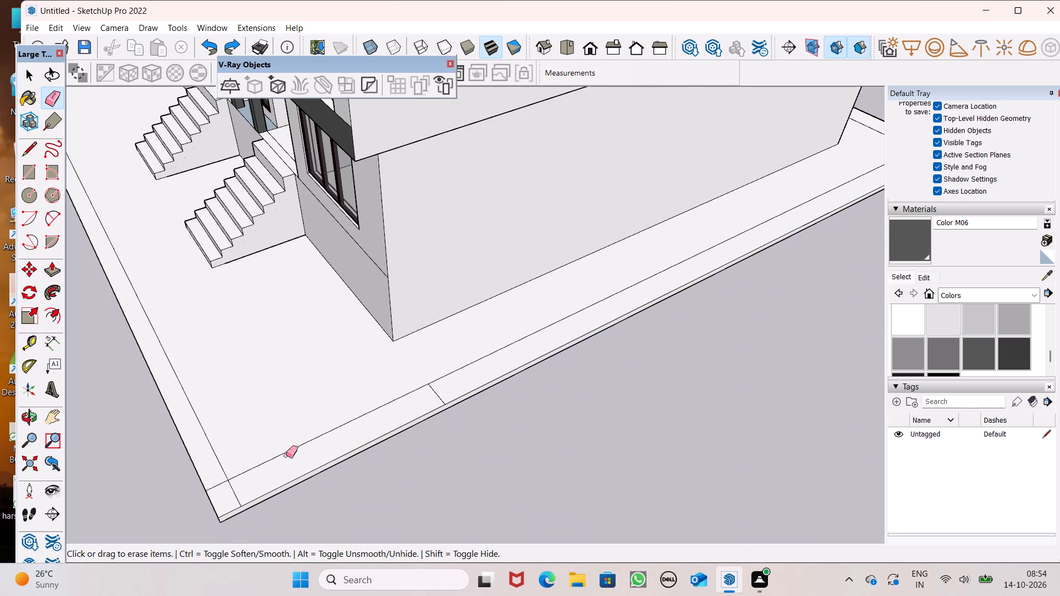
scroll(256, 464, "up", 4)
left_click_drag(238, 466, 264, 481)
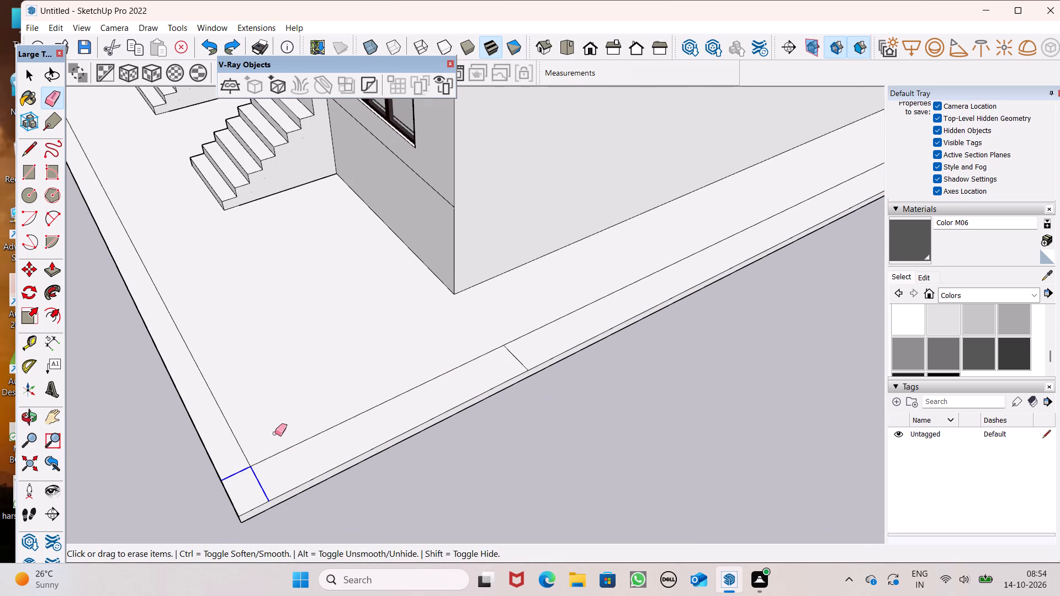
Erase the two overlapping border line ends at the ground slab's rear-left corner.
scroll(291, 460, "down", 3)
scroll(358, 430, "down", 12)
middle_click_drag(374, 434, 845, 321)
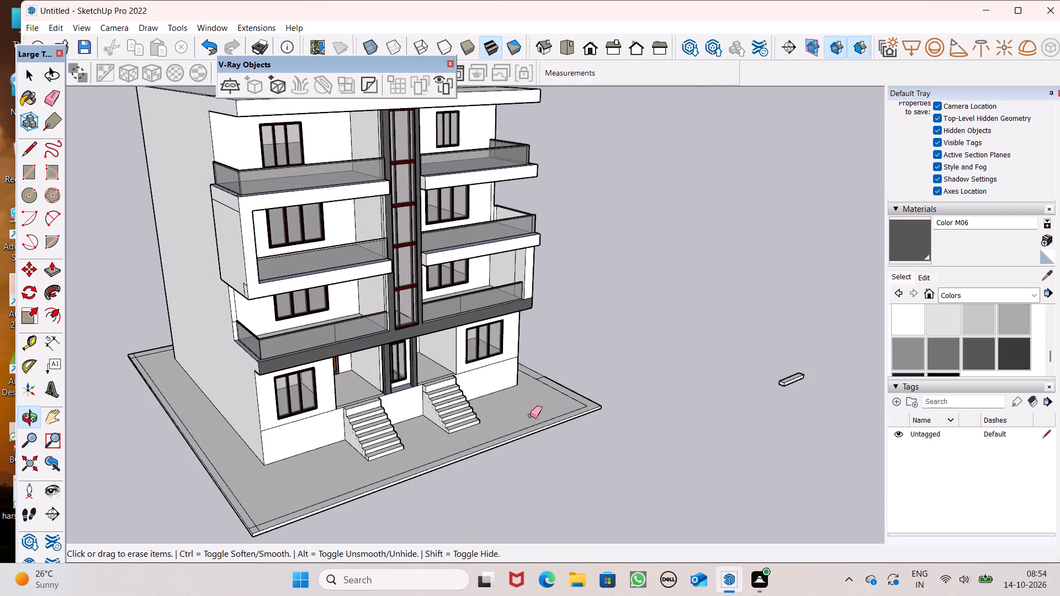
scroll(490, 419, "up", 1)
scroll(5, 408, "up", 2)
scroll(63, 347, "down", 6)
scroll(105, 407, "down", 4)
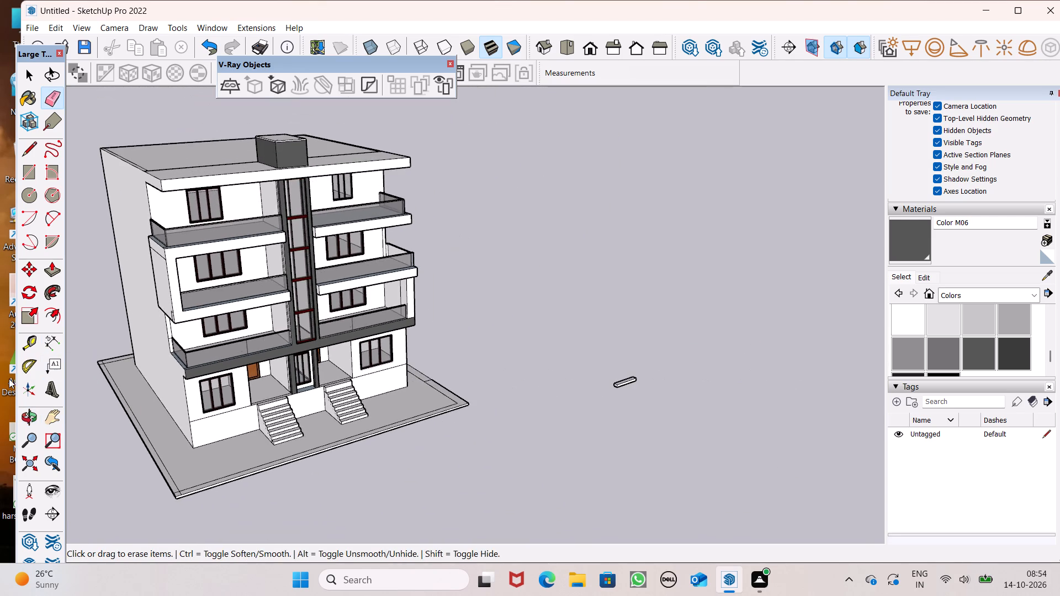
middle_click_drag(97, 446, 419, 400)
scroll(383, 324, "down", 6)
scroll(361, 387, "down", 2)
middle_click_drag(279, 449, 258, 480)
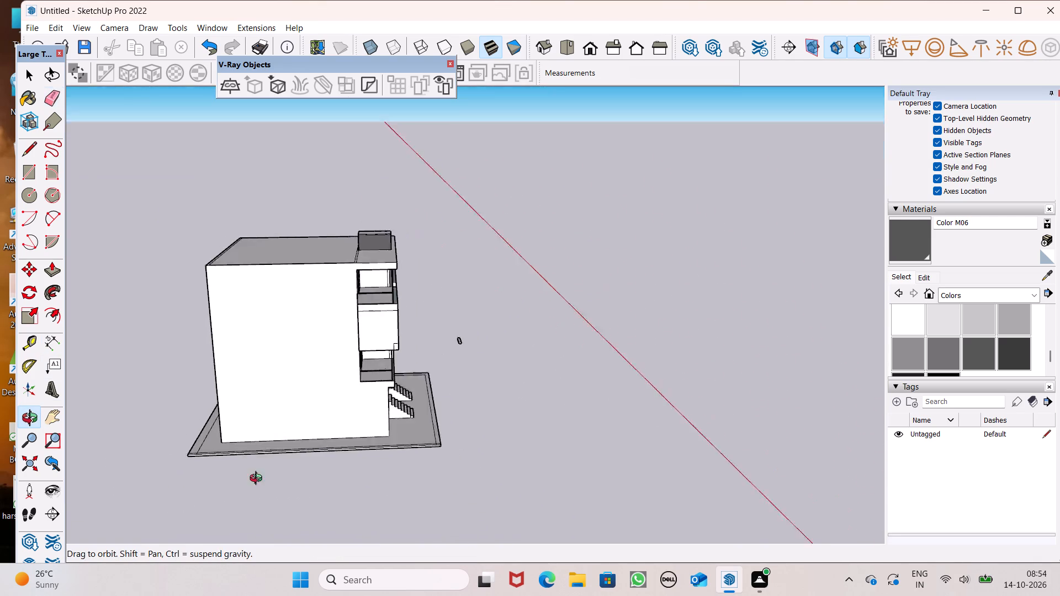
middle_click_drag(258, 480, 218, 488)
scroll(200, 460, "up", 15)
middle_click_drag(216, 428, 167, 529)
scroll(169, 530, "up", 8)
scroll(173, 397, "up", 5)
left_click_drag(172, 411, 172, 421)
left_click_drag(188, 420, 205, 437)
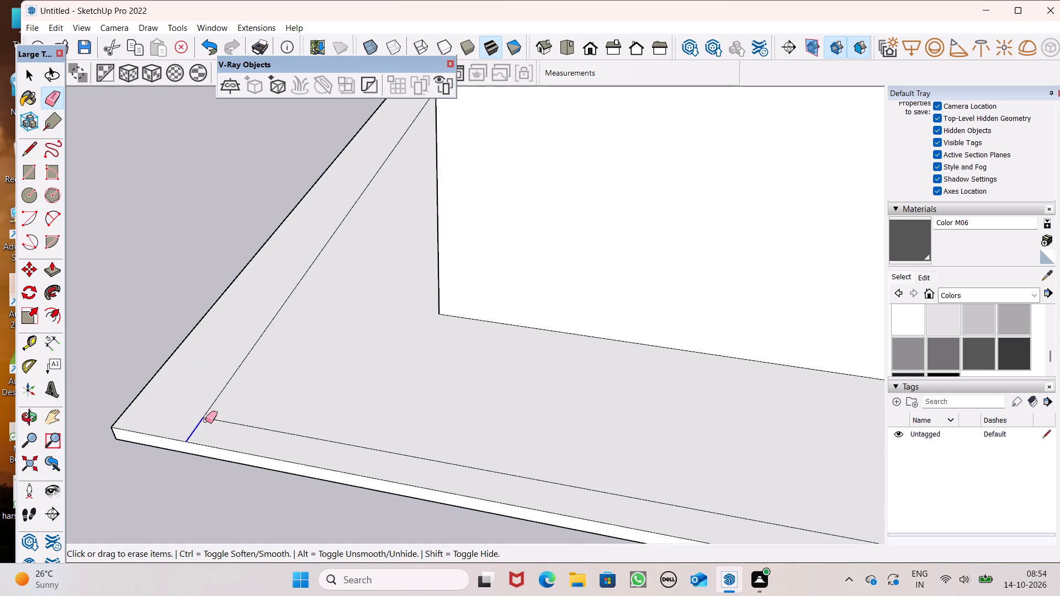
Erase the two overlapping border line ends at the ground slab's front-left corner.
scroll(191, 377, "down", 20)
scroll(191, 377, "down", 1)
middle_click_drag(568, 486, 464, 512)
scroll(483, 524, "up", 1)
scroll(490, 455, "up", 2)
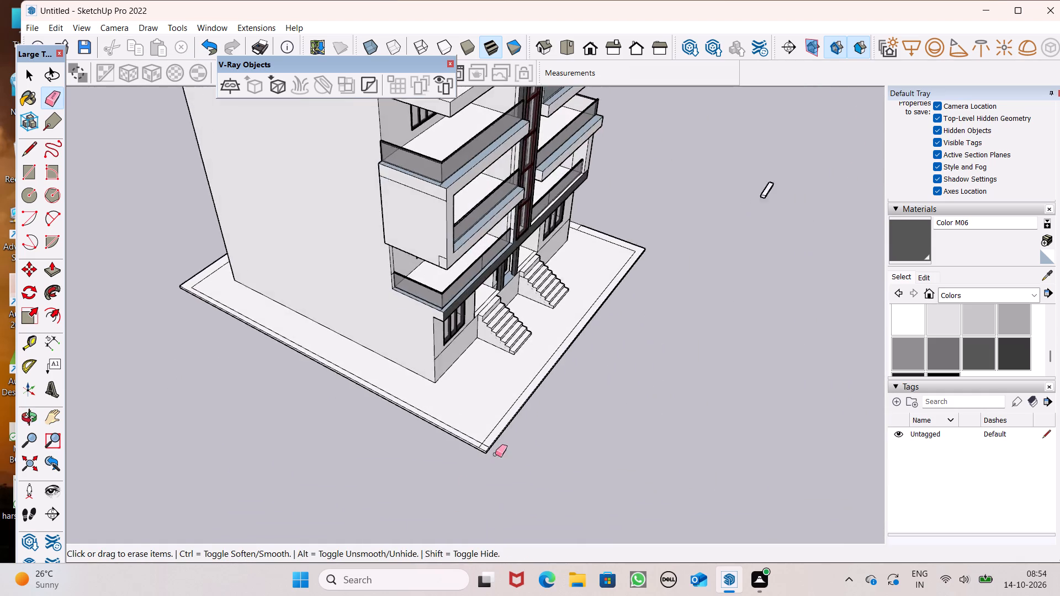
scroll(495, 454, "up", 19)
left_click_drag(454, 424, 438, 430)
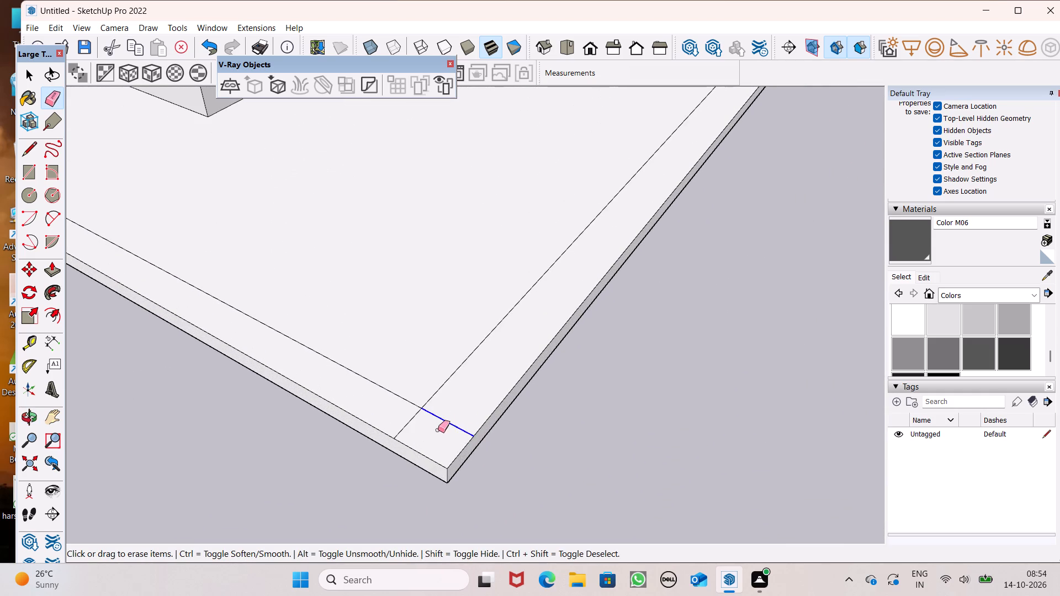
left_click_drag(438, 430, 405, 429)
key("space")
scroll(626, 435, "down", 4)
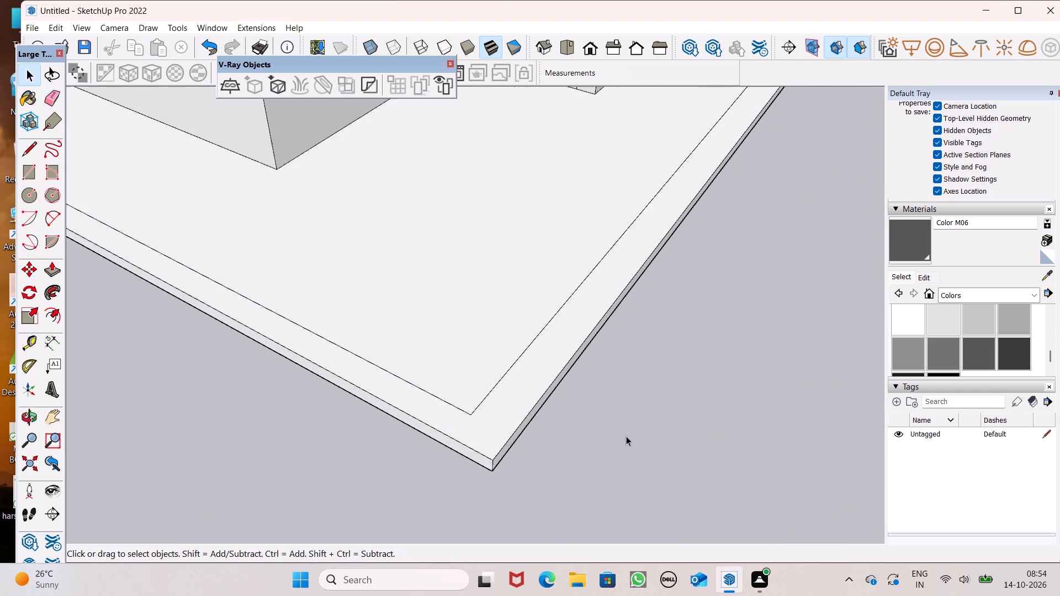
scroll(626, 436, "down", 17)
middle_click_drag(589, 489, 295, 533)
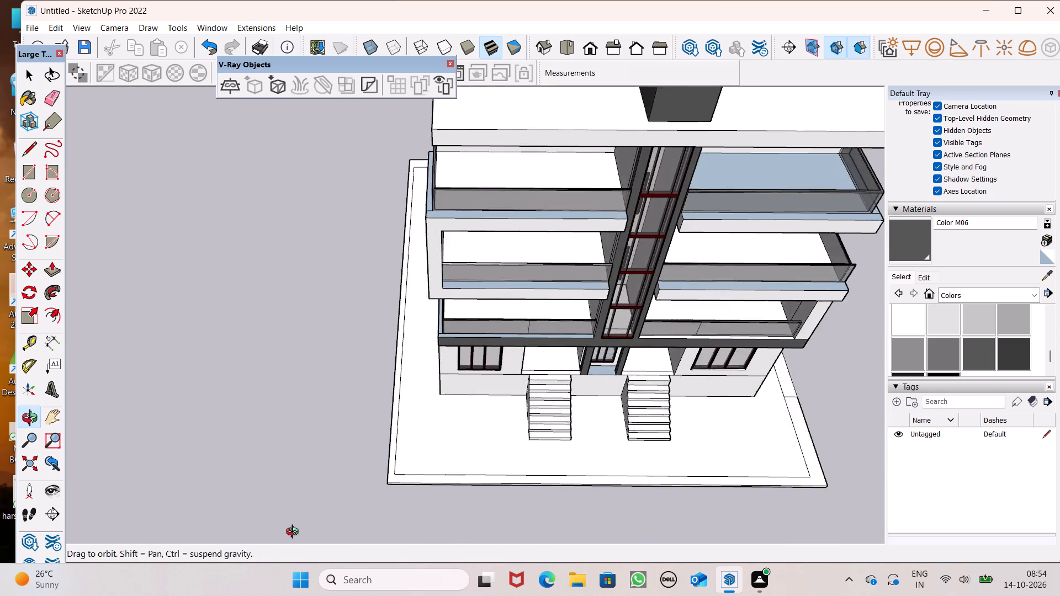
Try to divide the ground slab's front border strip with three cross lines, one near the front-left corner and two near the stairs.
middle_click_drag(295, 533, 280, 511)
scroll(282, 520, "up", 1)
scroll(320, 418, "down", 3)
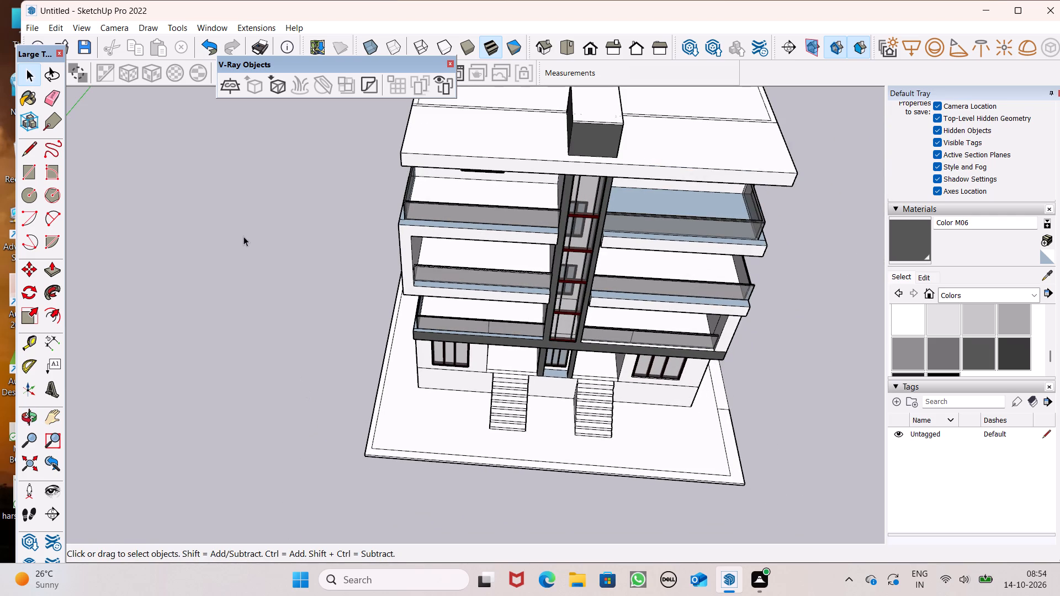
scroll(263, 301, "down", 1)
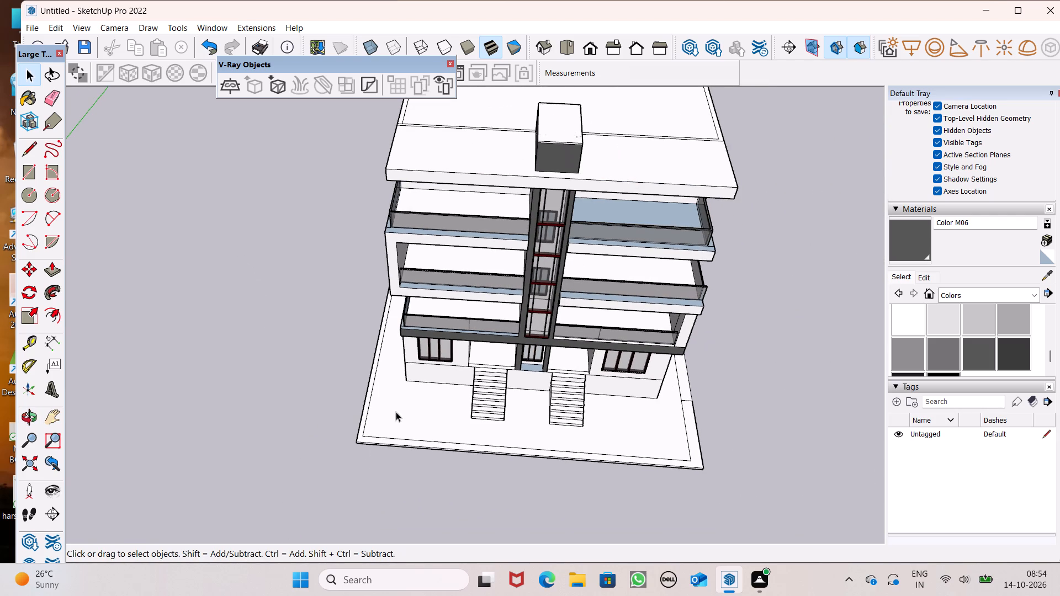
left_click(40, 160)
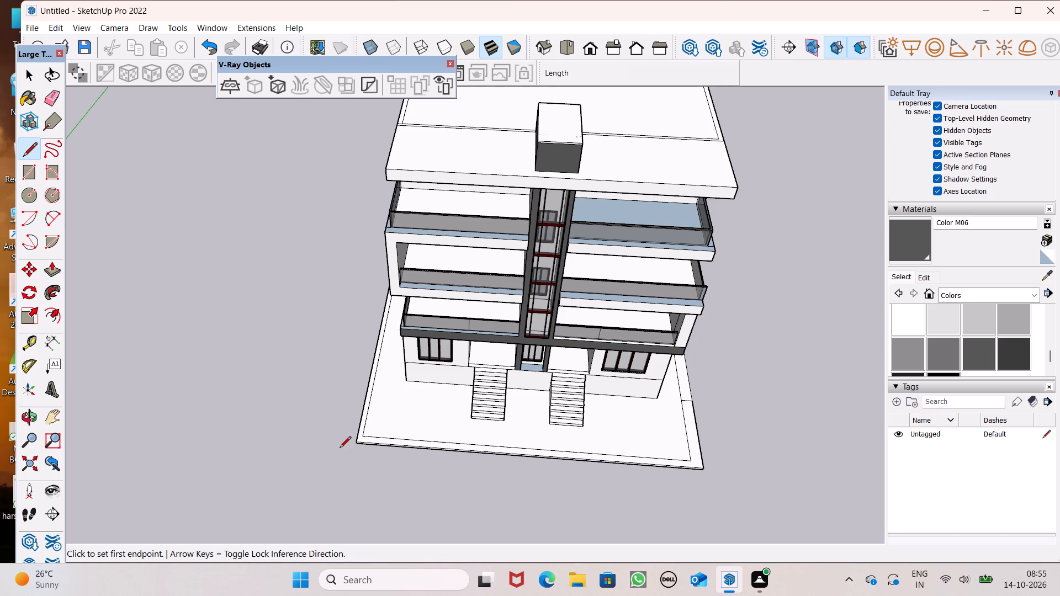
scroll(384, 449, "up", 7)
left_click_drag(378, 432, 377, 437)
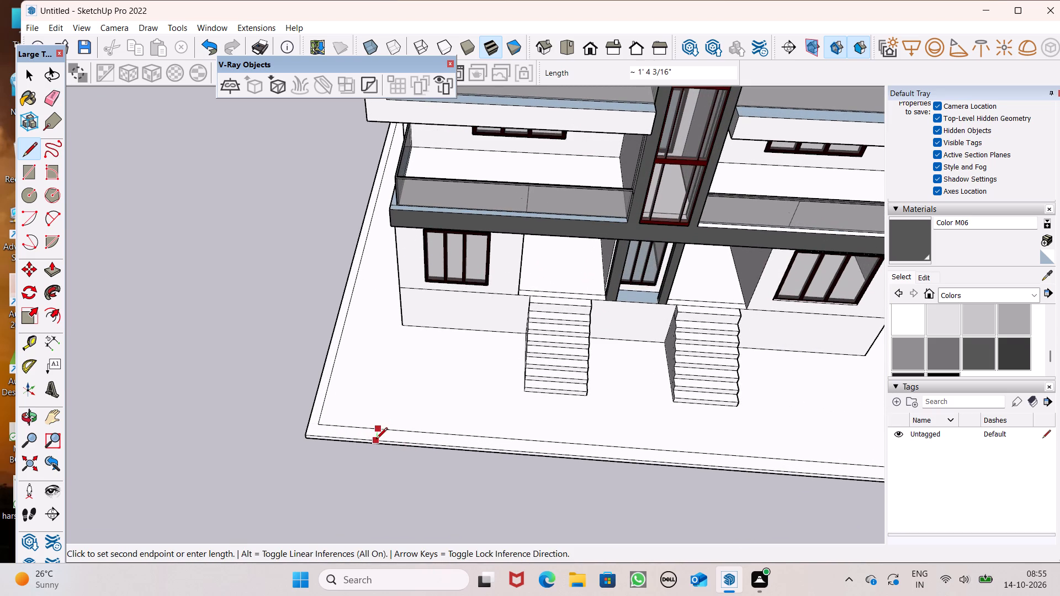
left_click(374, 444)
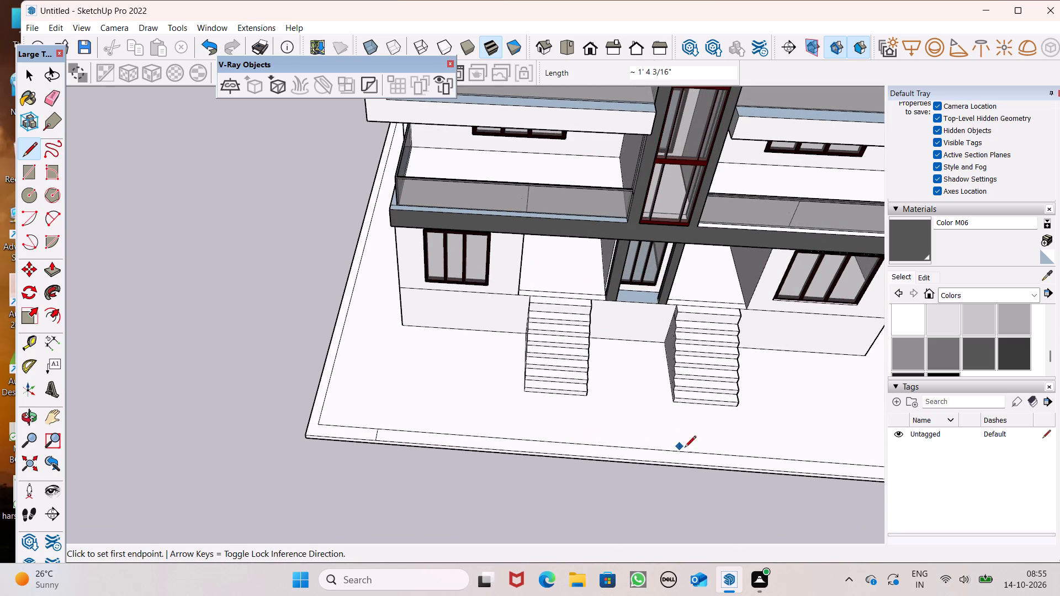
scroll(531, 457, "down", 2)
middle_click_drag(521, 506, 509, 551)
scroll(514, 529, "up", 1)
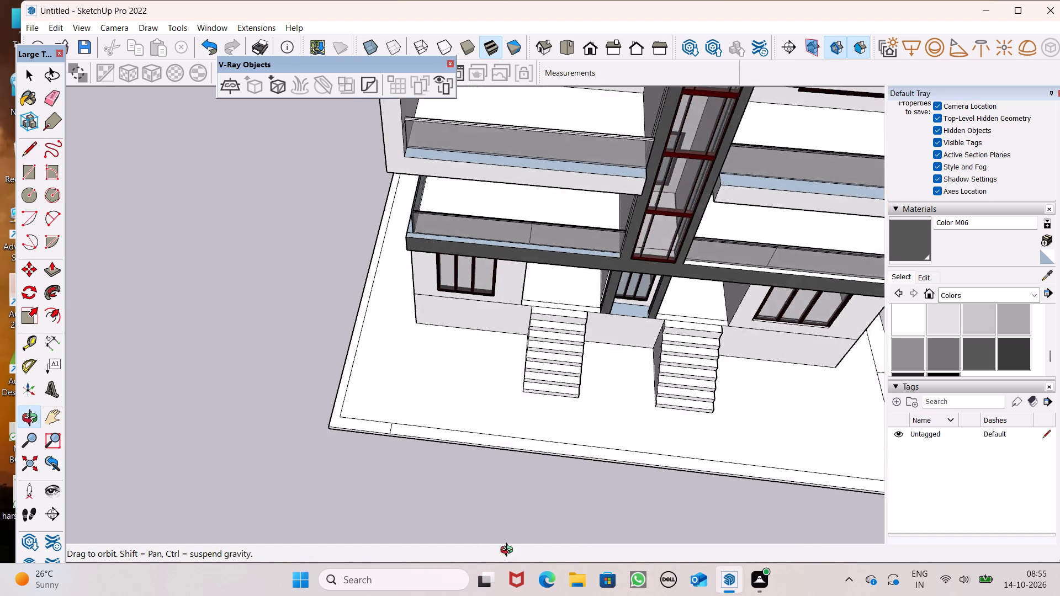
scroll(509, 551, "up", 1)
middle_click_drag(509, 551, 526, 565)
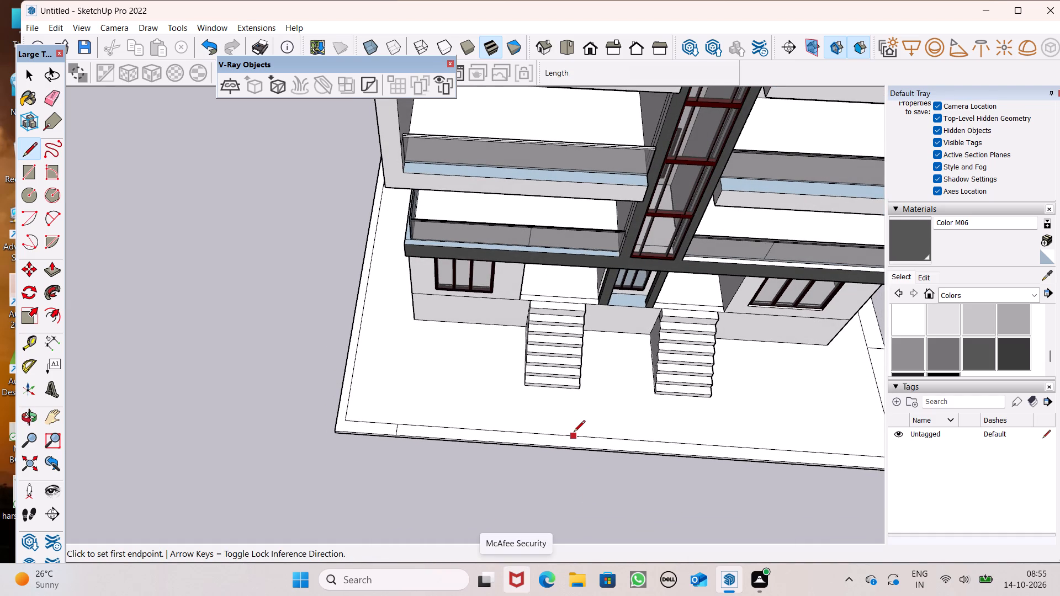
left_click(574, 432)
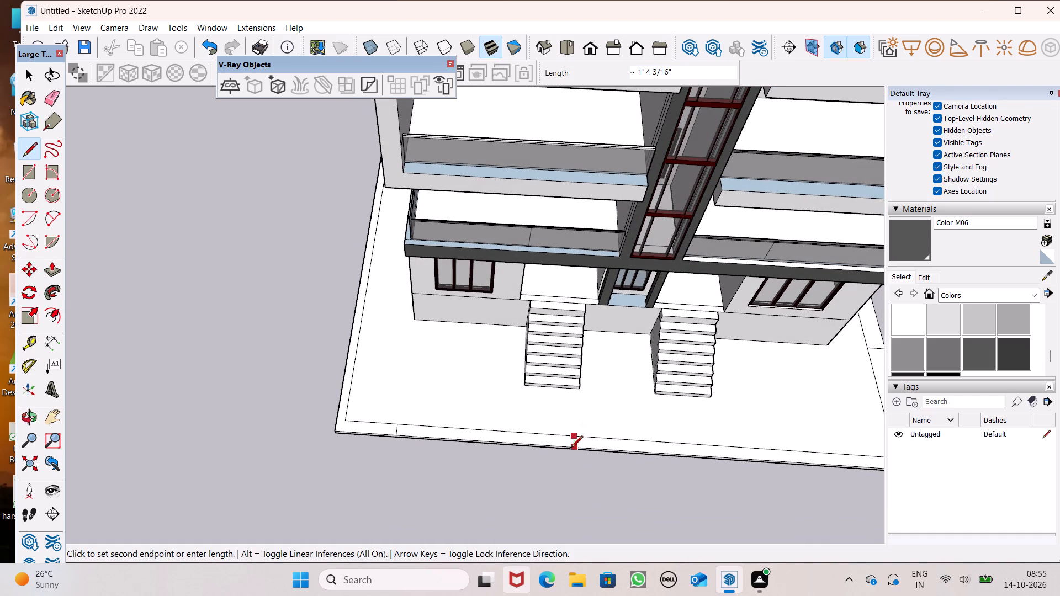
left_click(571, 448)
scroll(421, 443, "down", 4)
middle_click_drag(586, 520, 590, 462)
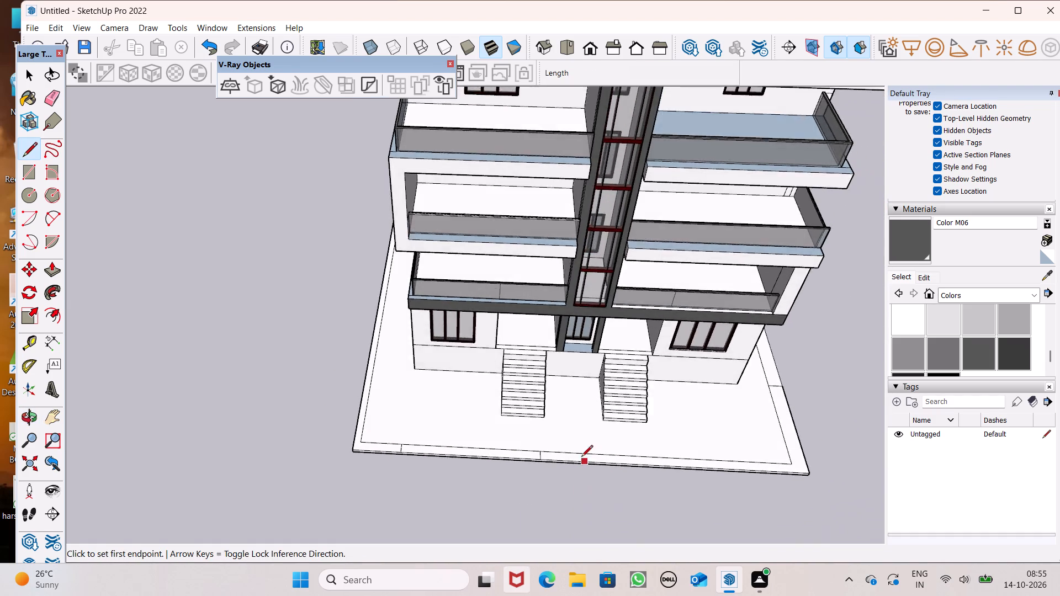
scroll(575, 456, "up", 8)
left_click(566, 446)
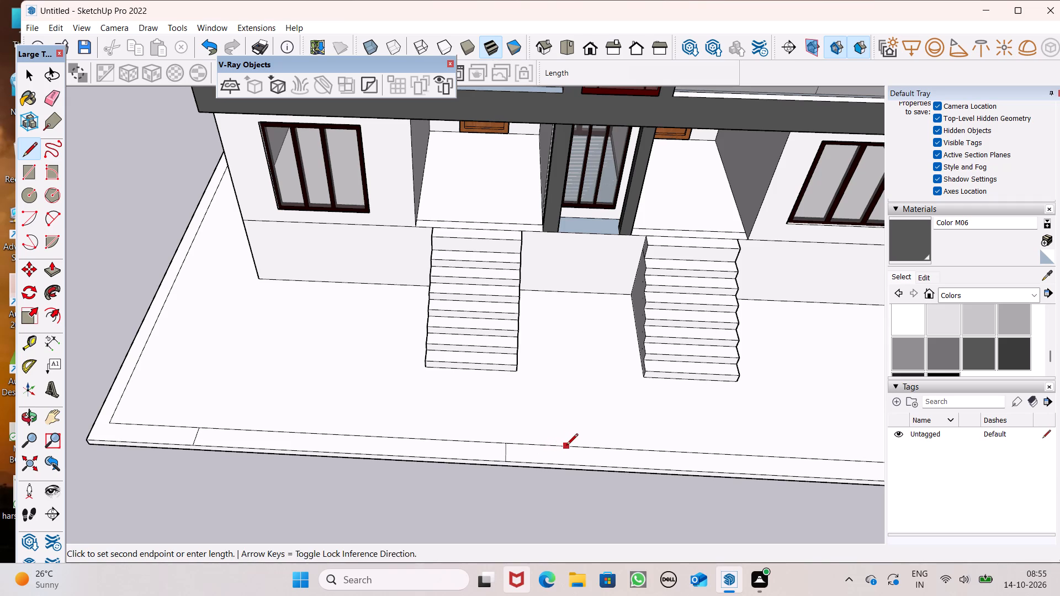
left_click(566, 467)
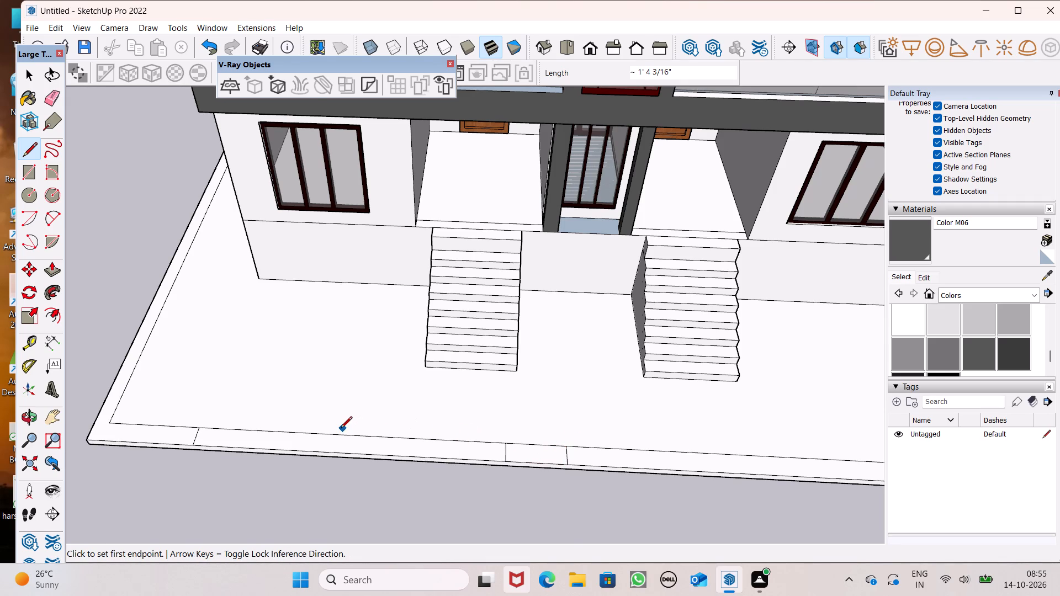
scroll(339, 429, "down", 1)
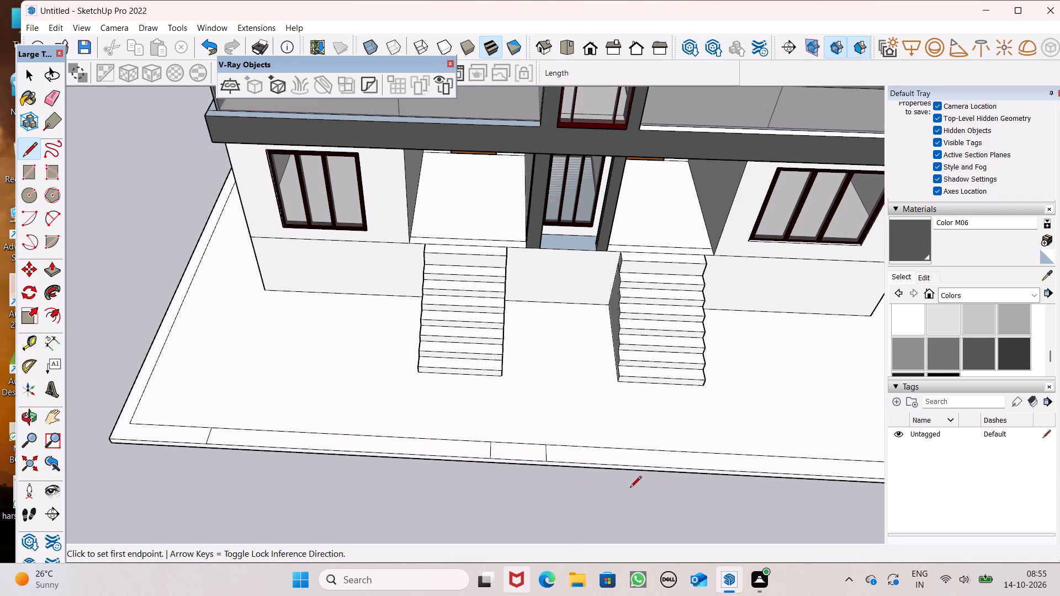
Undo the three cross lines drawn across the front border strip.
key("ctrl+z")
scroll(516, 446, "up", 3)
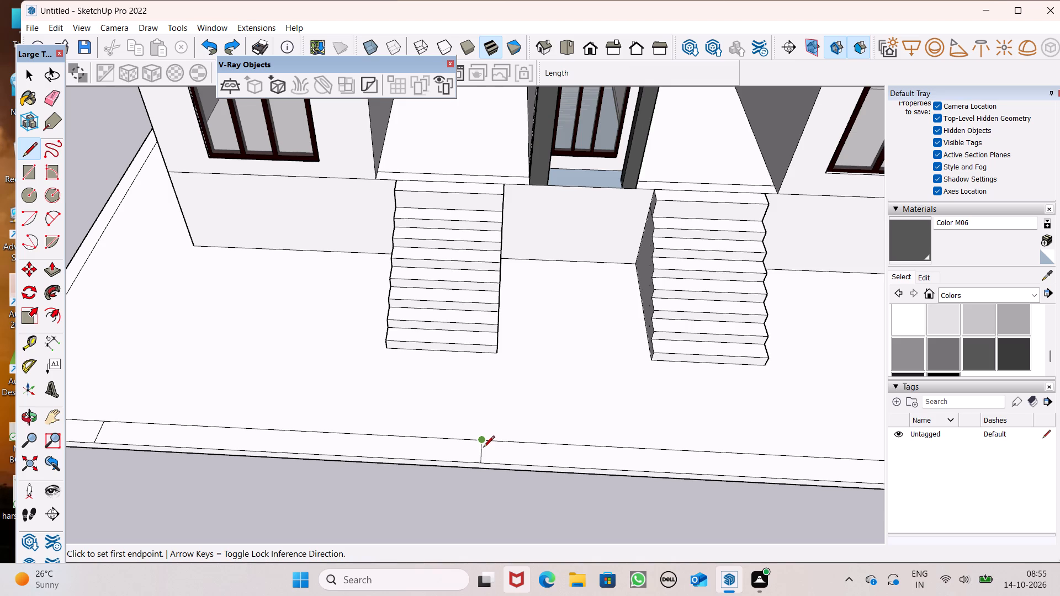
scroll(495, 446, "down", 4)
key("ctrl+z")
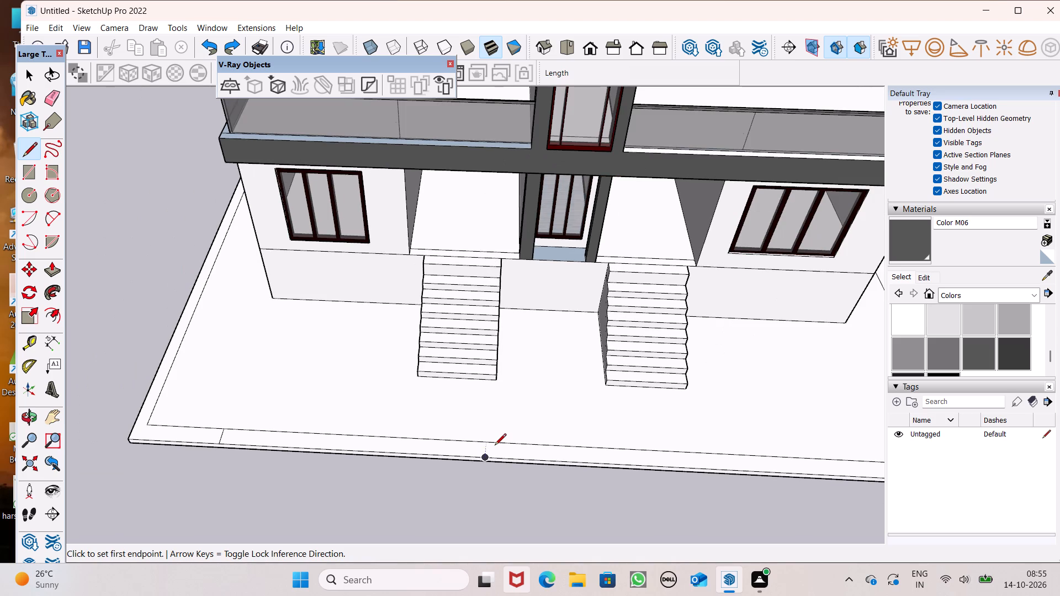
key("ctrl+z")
Draw five cross lines about 1' 4" long across the front border strip: one near the front-left corner, a pair on each side of the left staircase.
scroll(157, 433, "up", 4)
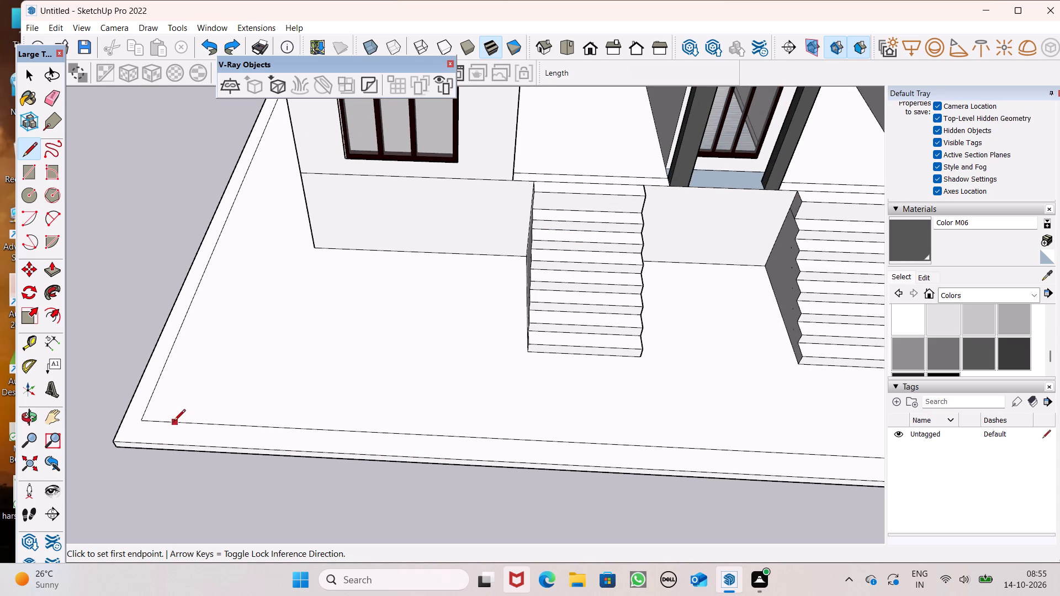
left_click(172, 421)
left_click(167, 444)
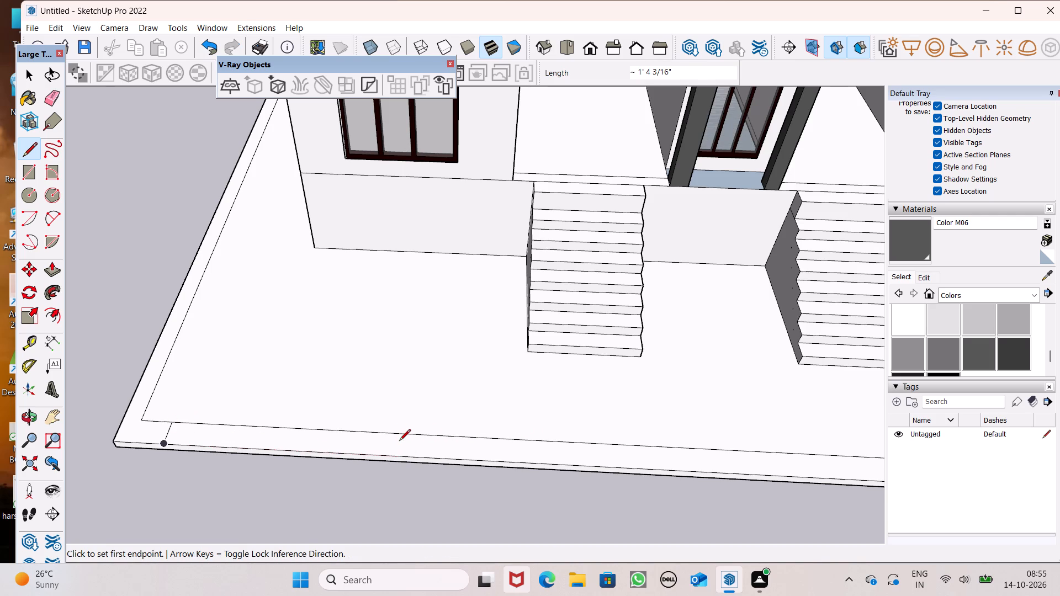
left_click(473, 435)
left_click(471, 459)
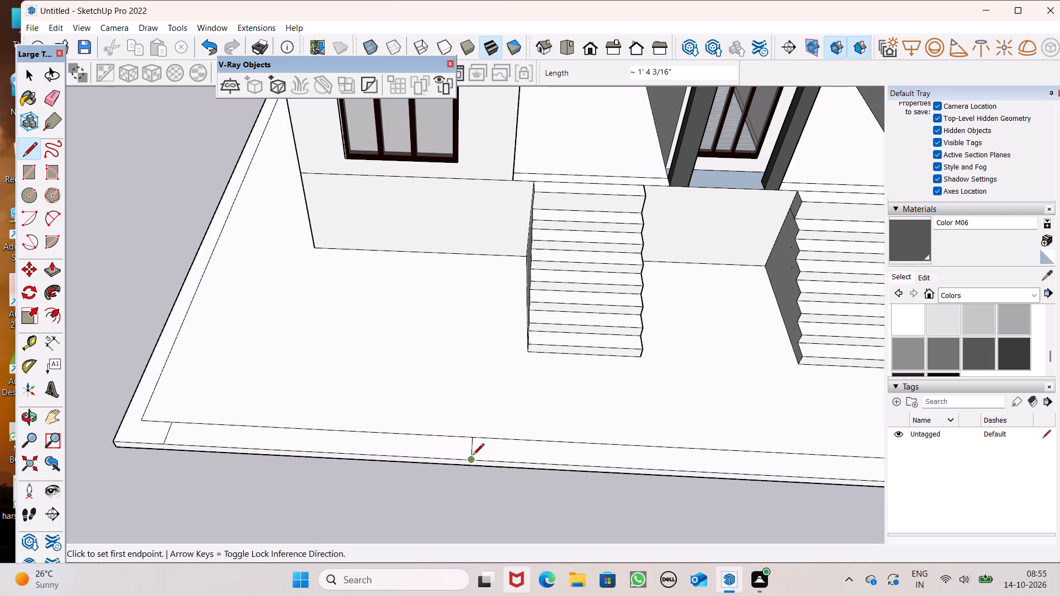
left_click(533, 437)
left_click(529, 467)
left_click(665, 450)
left_click(667, 471)
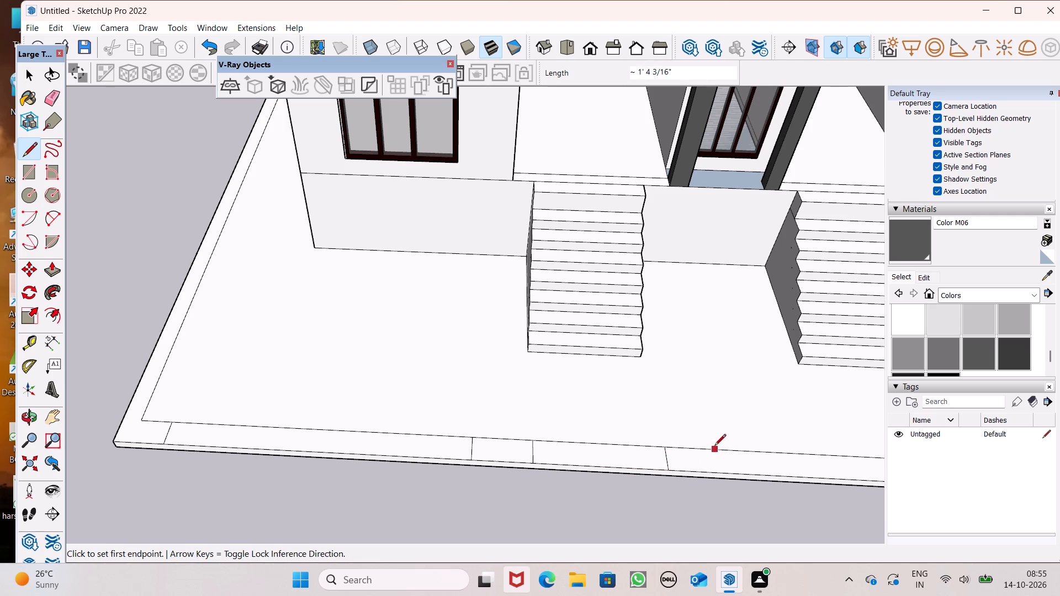
left_click_drag(720, 452, 718, 464)
left_click(718, 475)
Draw a pair of cross lines about 1' 4" long across the front border strip, just right of the right staircase.
scroll(367, 427, "down", 9)
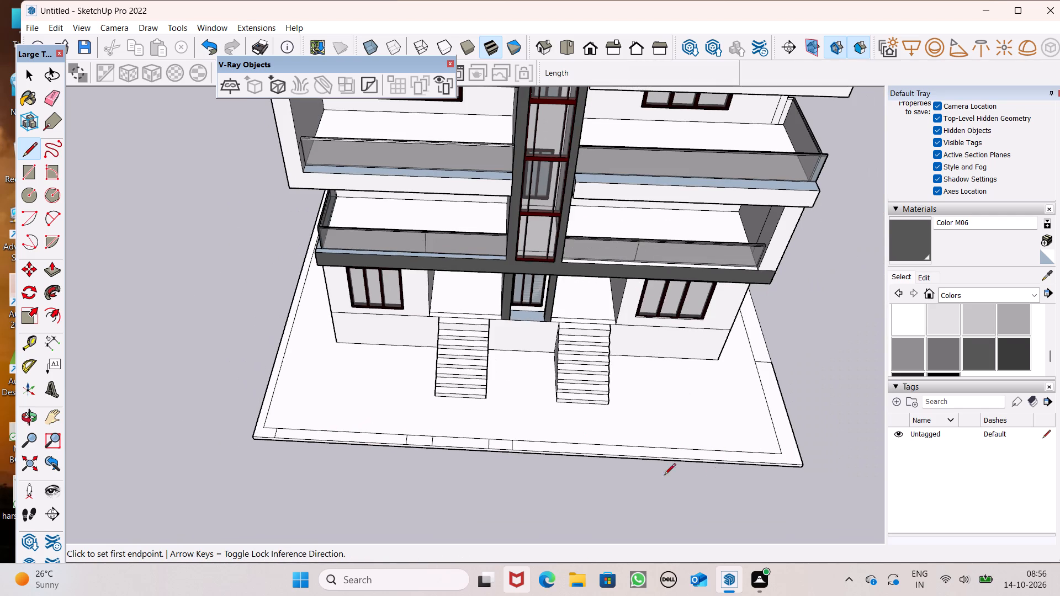
scroll(653, 472, "up", 6)
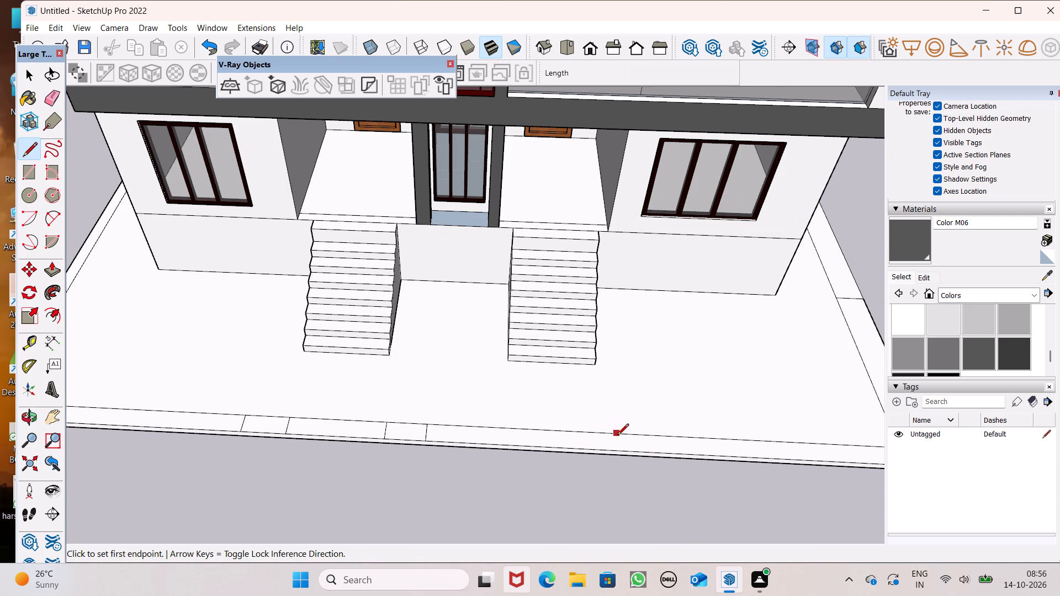
left_click(624, 435)
left_click(626, 453)
left_click_drag(665, 439, 665, 455)
left_click(665, 455)
key("space")
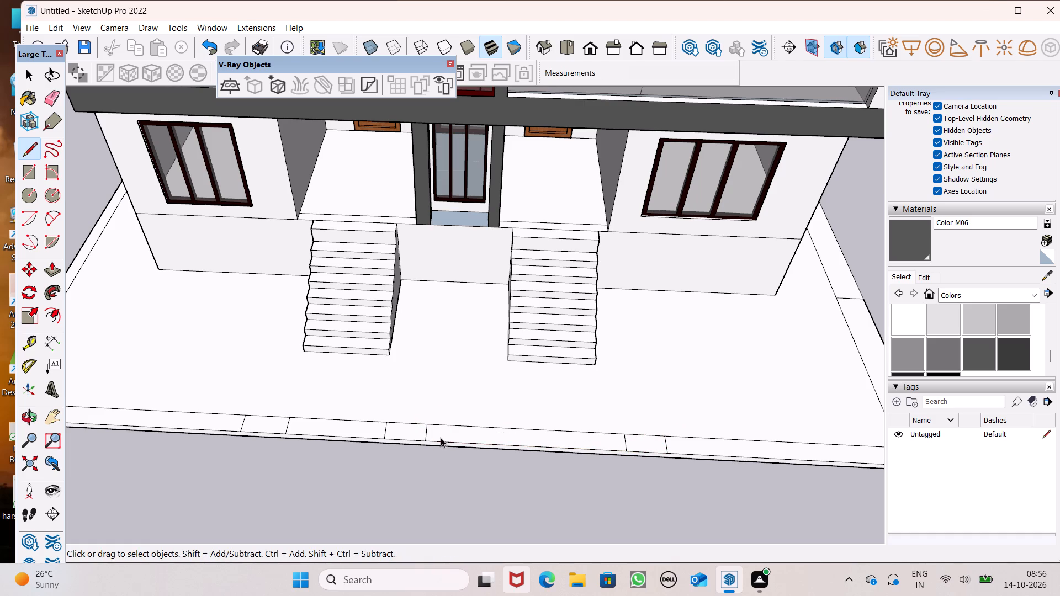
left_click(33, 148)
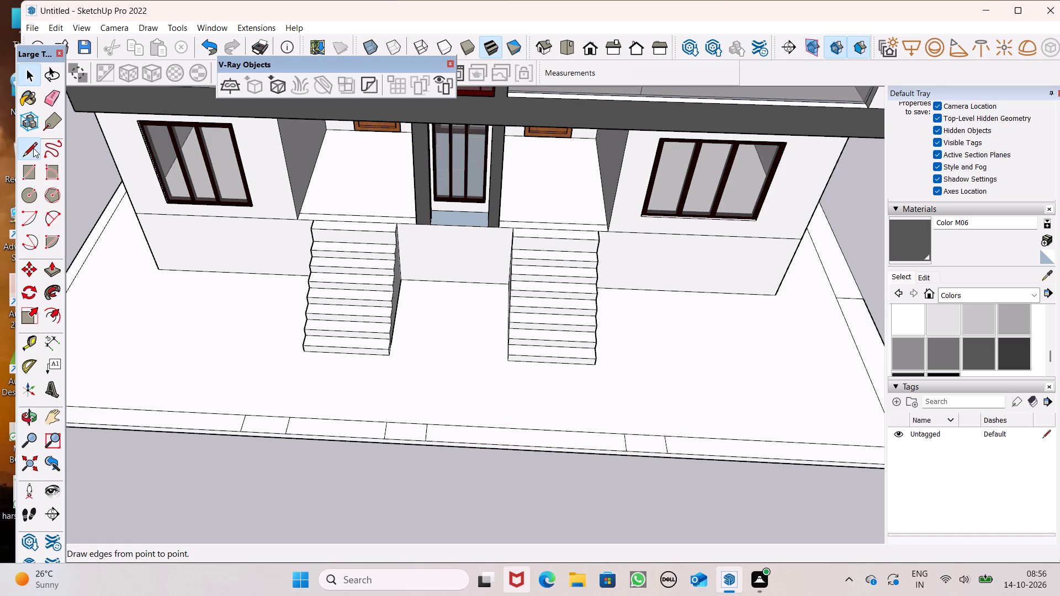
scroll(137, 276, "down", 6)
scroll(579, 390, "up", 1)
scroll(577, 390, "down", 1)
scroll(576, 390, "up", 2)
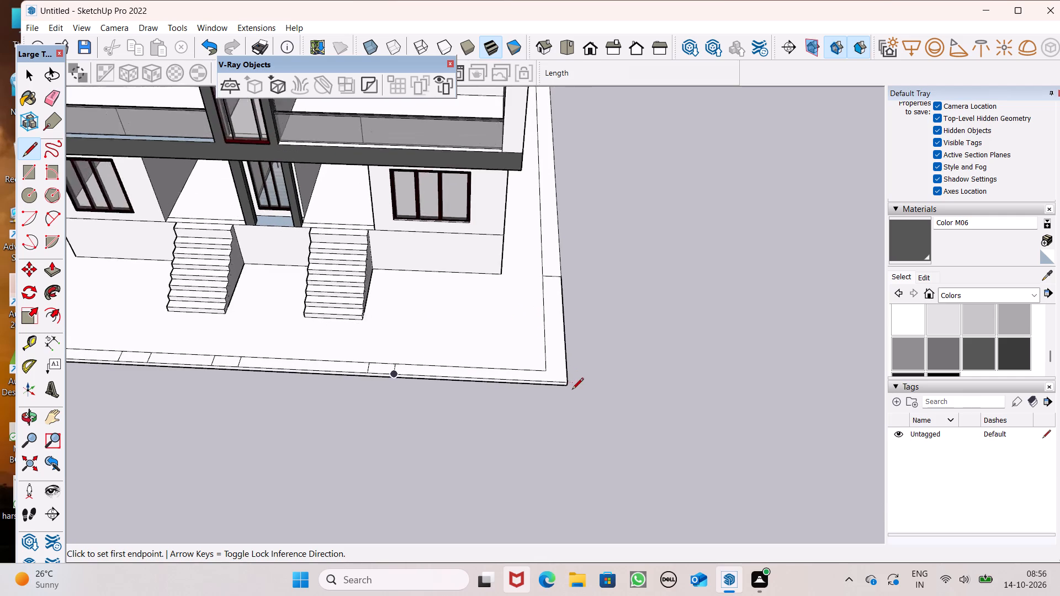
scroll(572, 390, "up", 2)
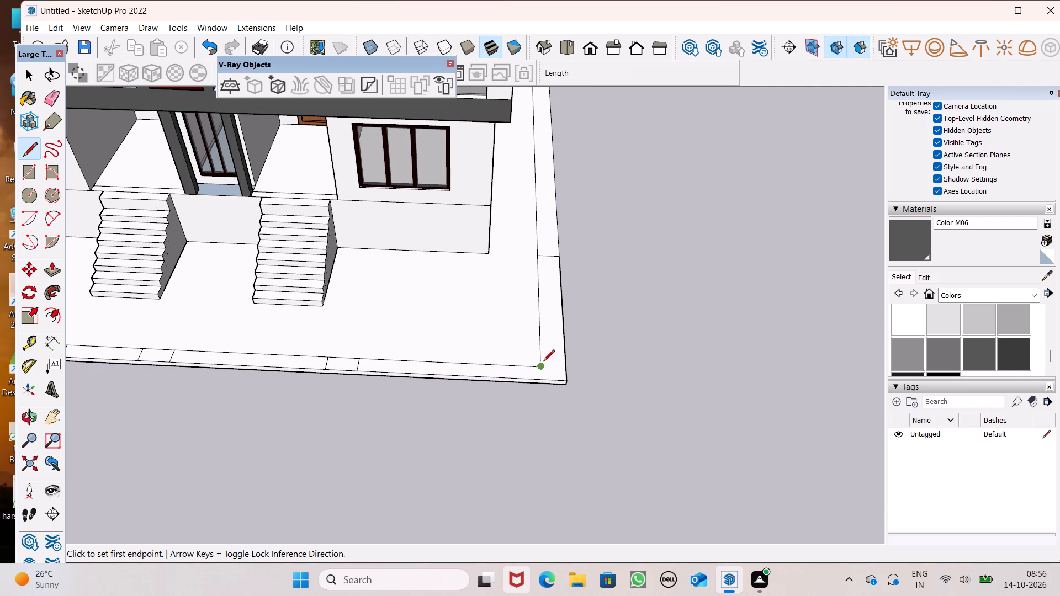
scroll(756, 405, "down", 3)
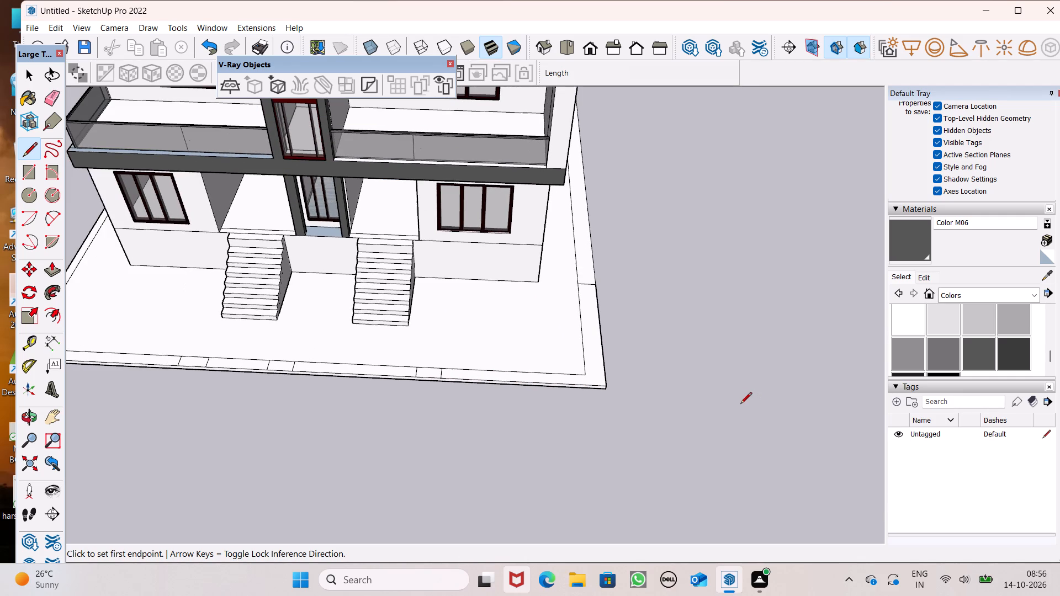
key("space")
Push/Pull the left border strip, including its front-left corner piece, up 6' as a boundary wall.
scroll(724, 406, "down", 3)
middle_click_drag(173, 310, 175, 315)
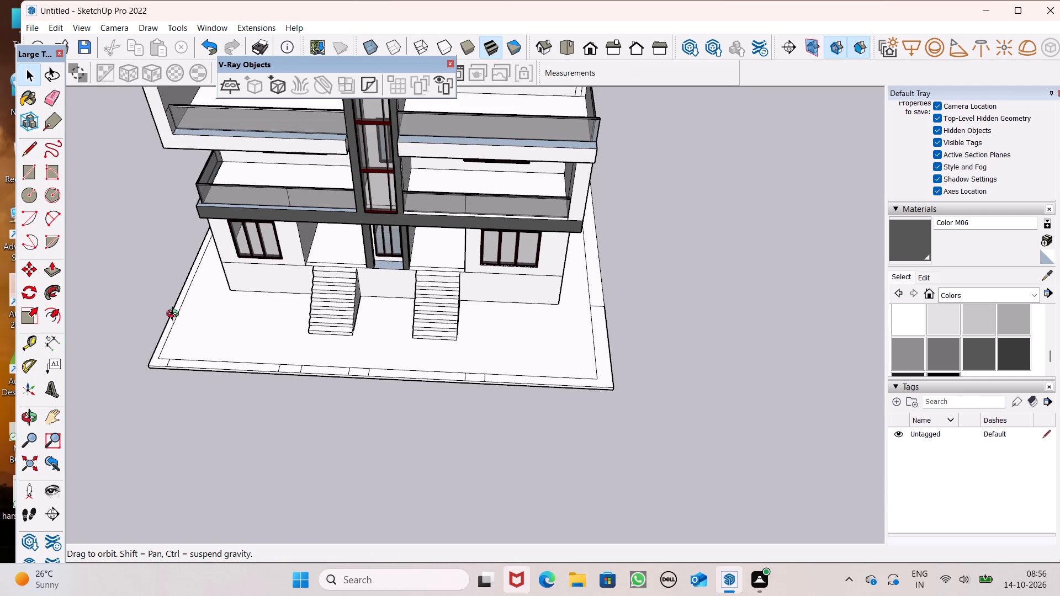
middle_click_drag(175, 315, 249, 339)
left_click(54, 263)
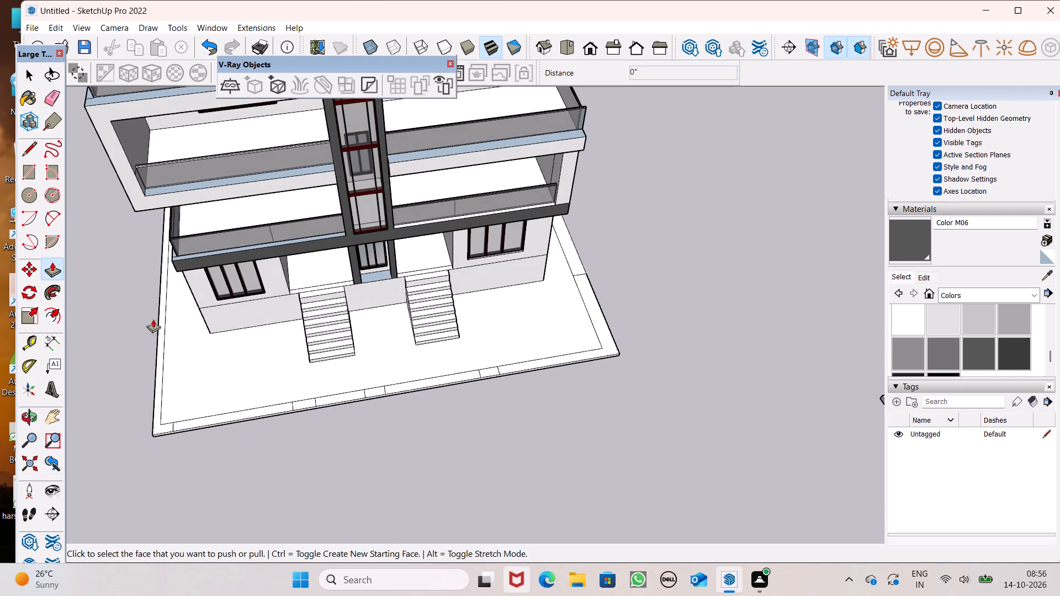
left_click_drag(157, 422, 142, 397)
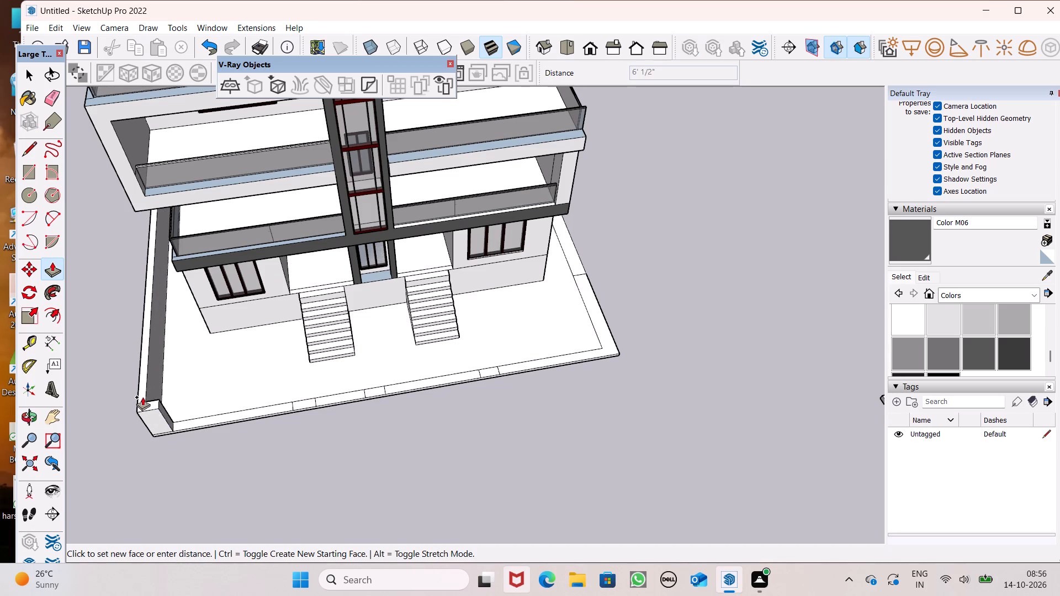
left_click_drag(142, 397, 140, 394)
key("6")
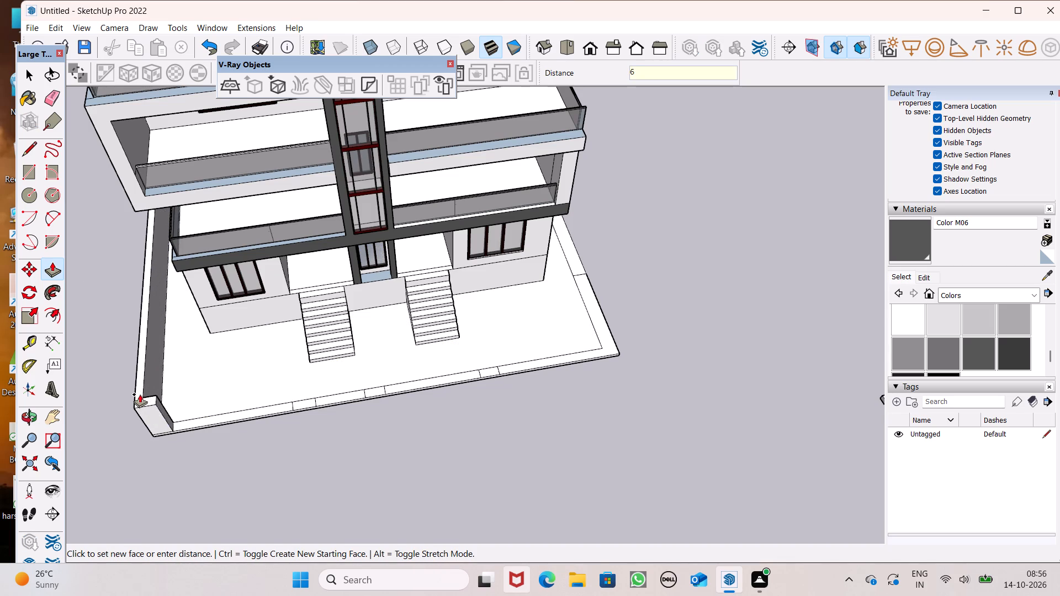
left_click_drag(140, 394, 140, 393)
key("apostrophe")
key("Return")
middle_click_drag(193, 426, 178, 321)
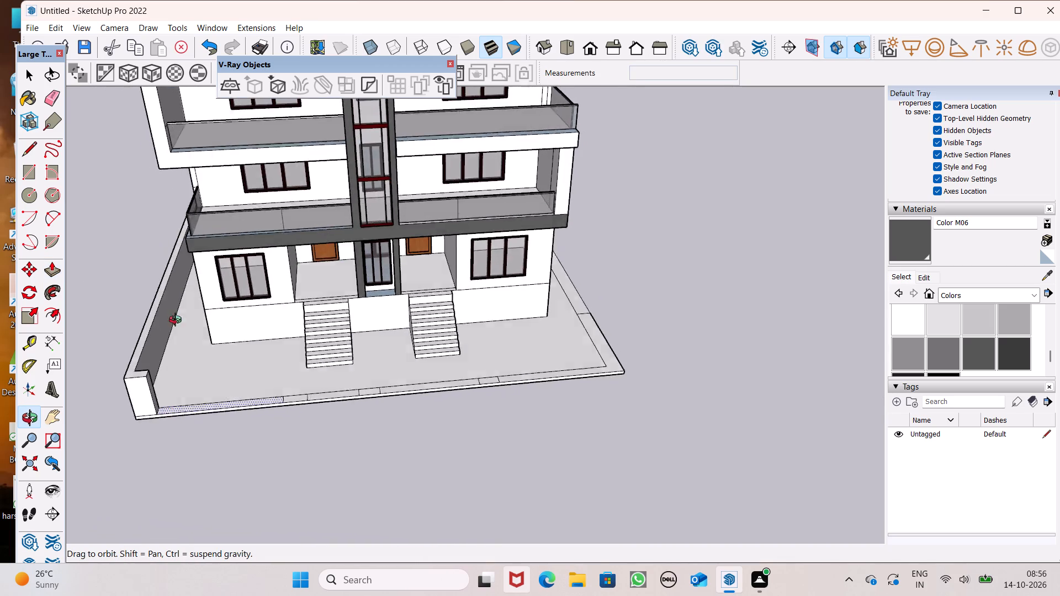
middle_click_drag(178, 321, 194, 200)
scroll(159, 410, "up", 1)
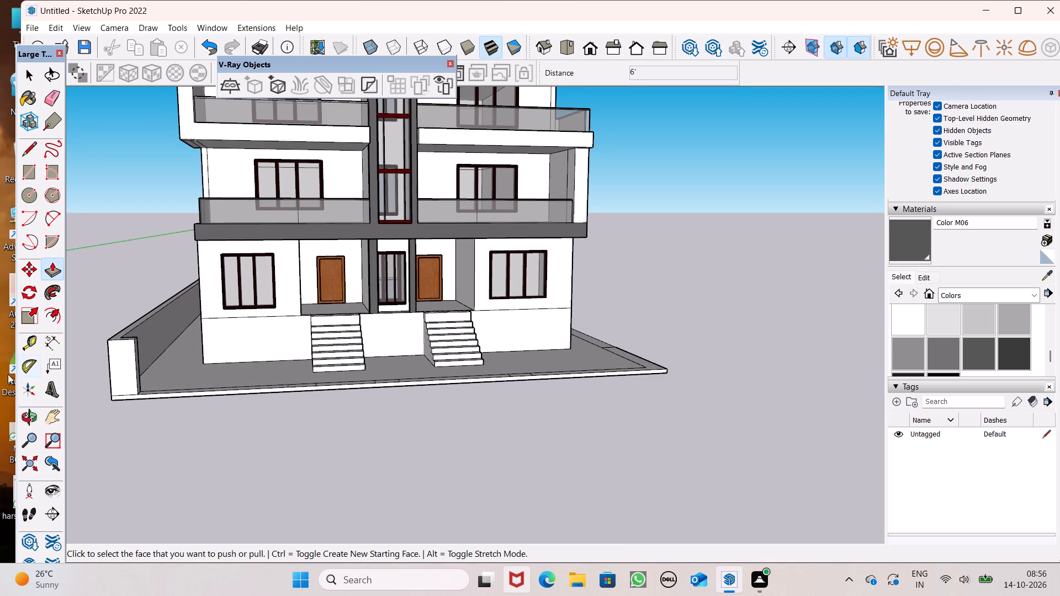
Measure the boundary wall's height at its front-left corner.
left_click(52, 347)
scroll(107, 369, "up", 6)
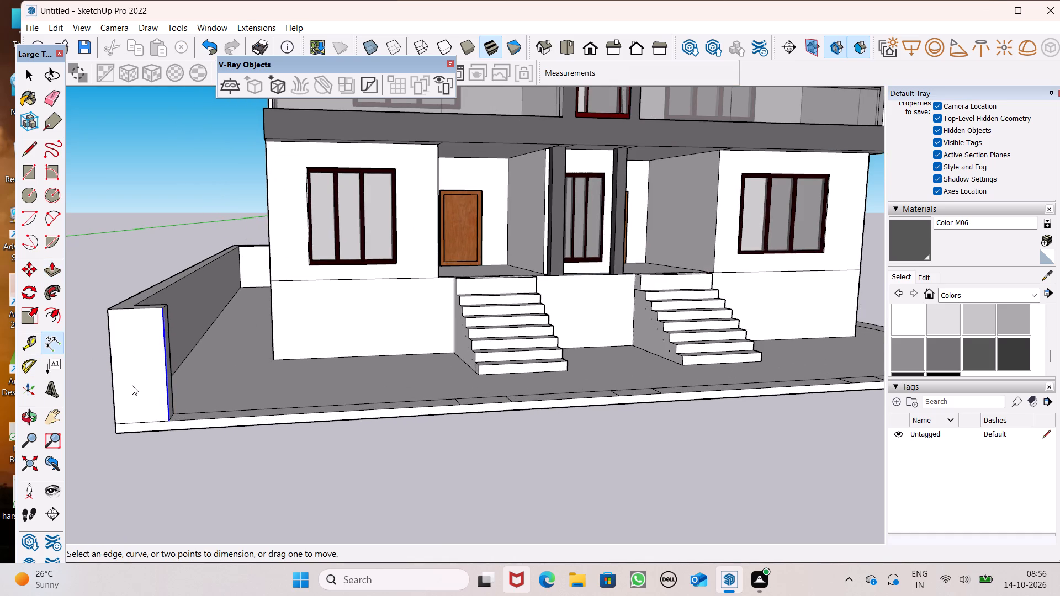
scroll(132, 385, "down", 1)
key("space")
Push/Pull the top of the left boundary wall, including its front-left corner piece, up another 4'.
scroll(175, 342, "down", 3)
middle_click_drag(182, 405, 154, 505)
scroll(152, 504, "up", 1)
left_click(46, 274)
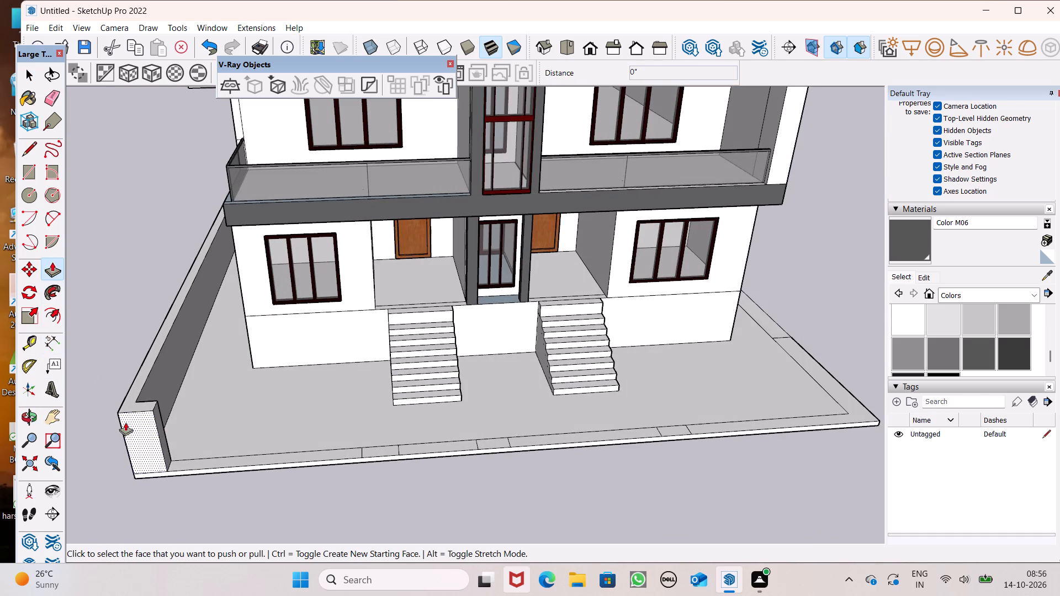
left_click_drag(127, 406, 127, 361)
type("4'")
key("Return")
scroll(127, 365, "down", 3)
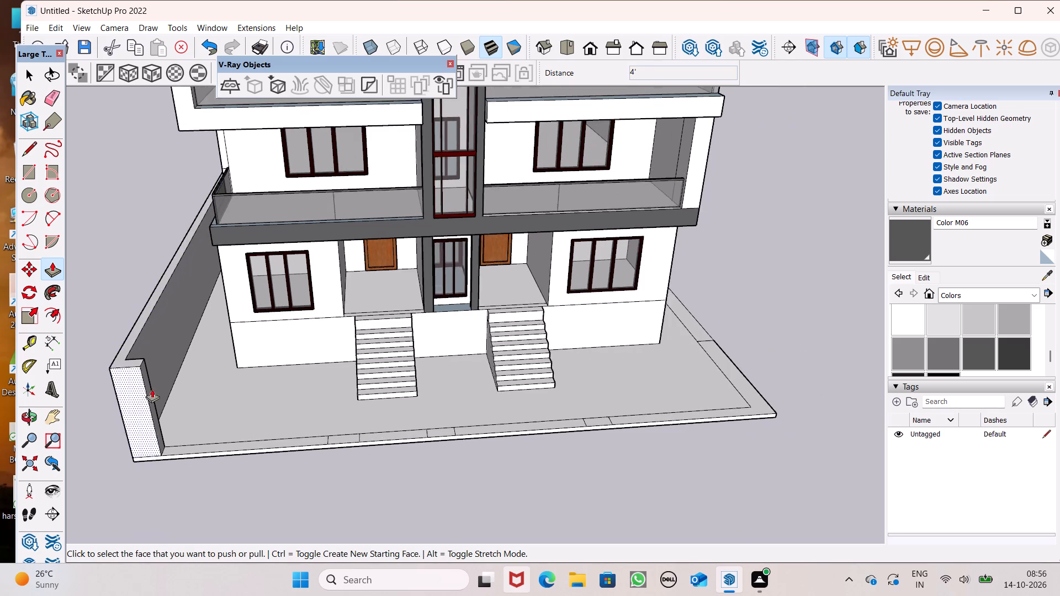
Measure the raised wall's height along the vertical edge at the front-left corner.
middle_click_drag(225, 446, 181, 428)
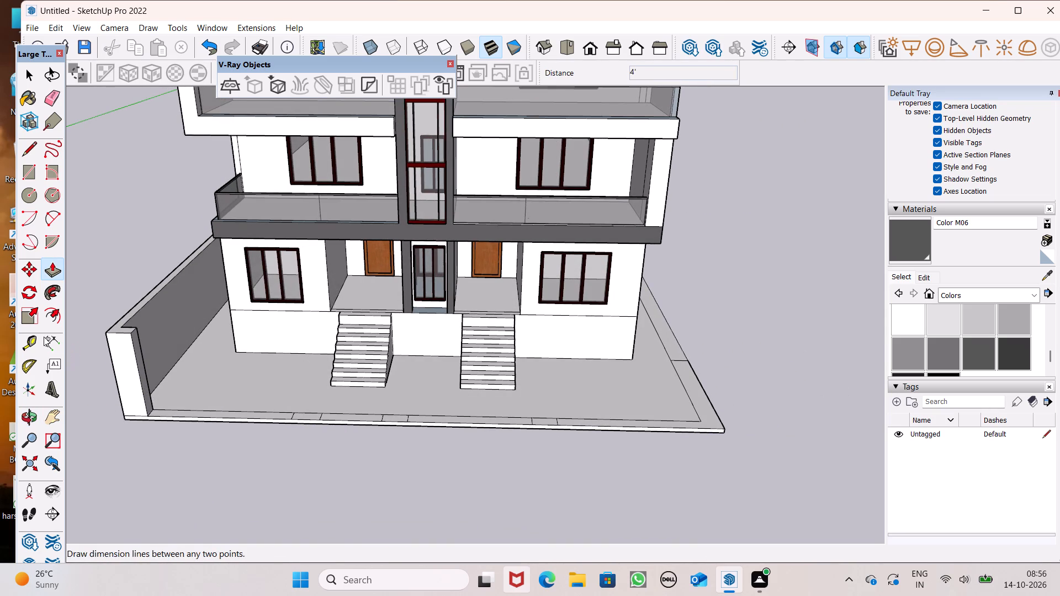
left_click_drag(44, 337, 46, 342)
middle_click_drag(138, 408, 201, 394)
scroll(147, 387, "up", 4)
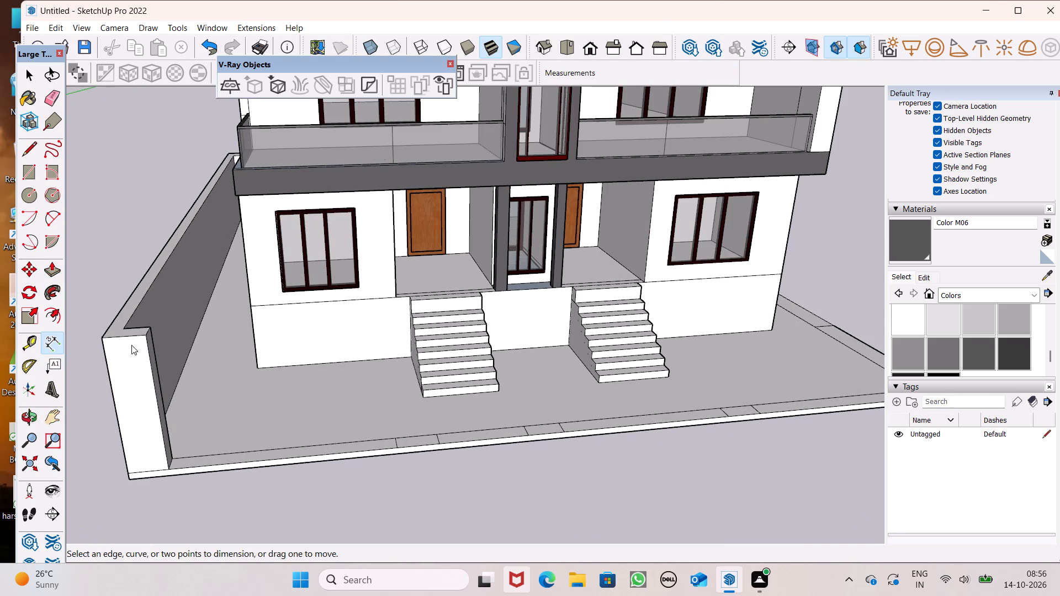
left_click_drag(144, 341, 147, 354)
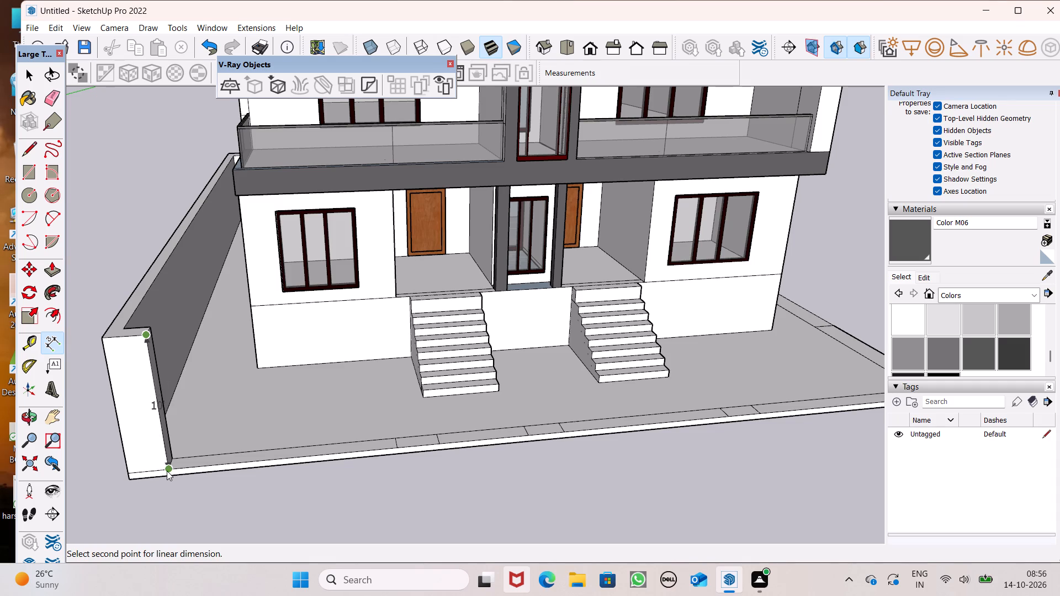
key("space")
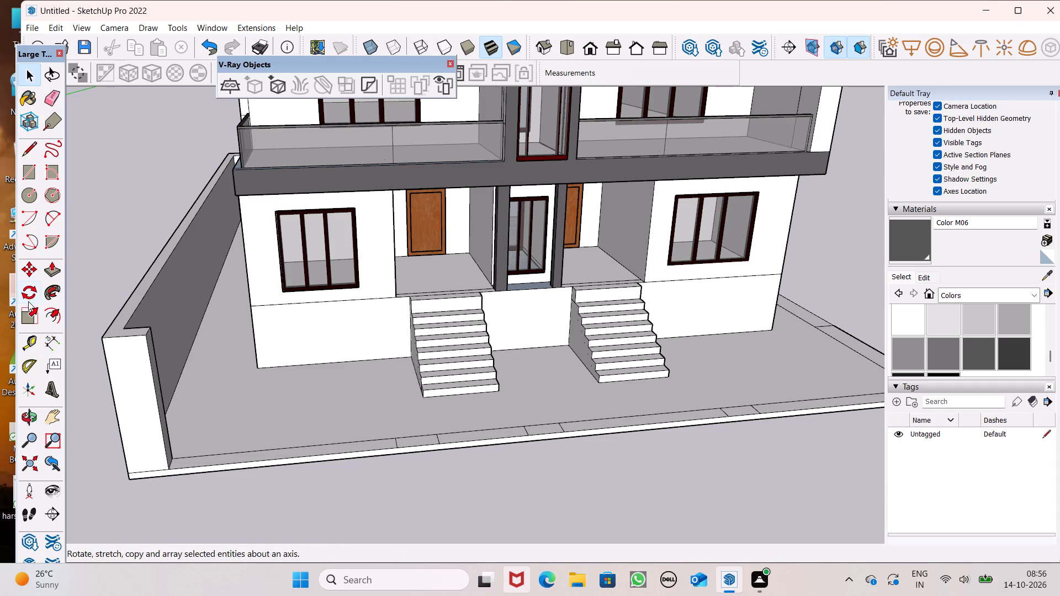
Push/Pull three short front strip pieces up 10' as pillars: one on each side of the left staircase and one right of the right staircase.
left_click(54, 277)
middle_click_drag(227, 423, 222, 501)
scroll(221, 500, "up", 2)
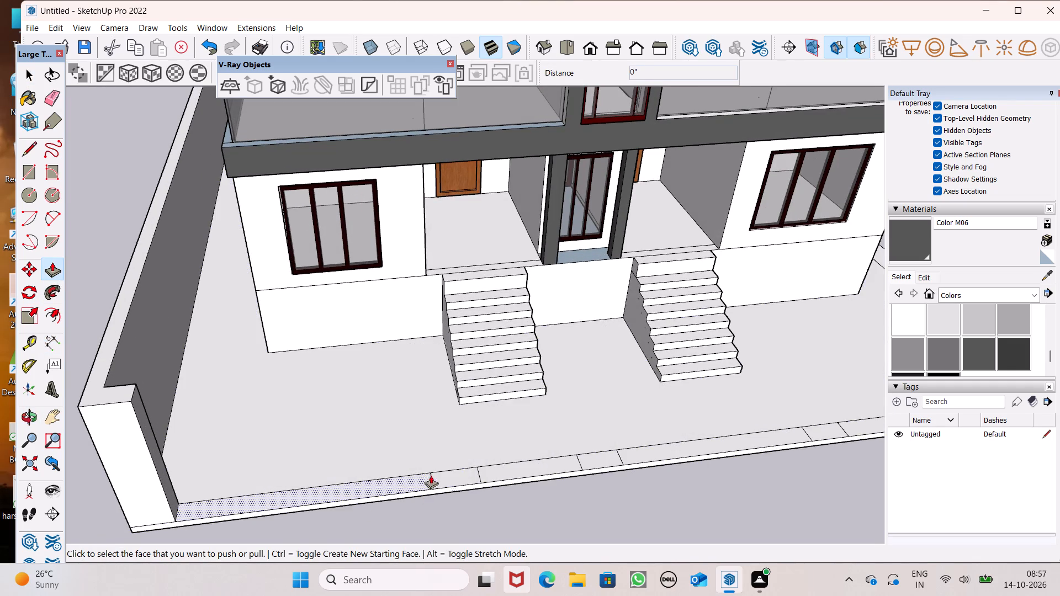
left_click_drag(450, 473, 268, 419)
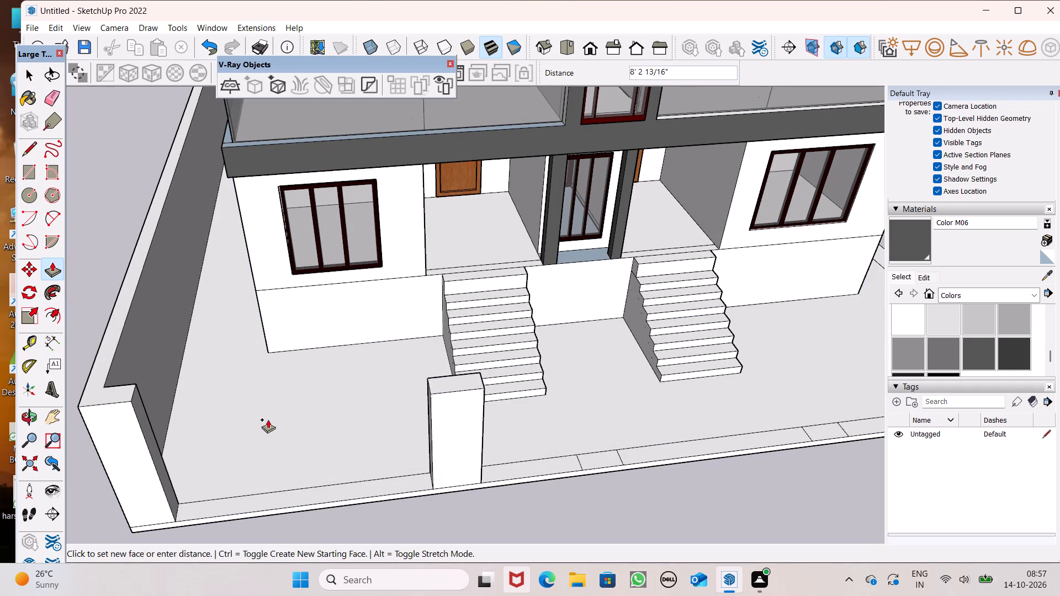
left_click_drag(268, 419, 123, 401)
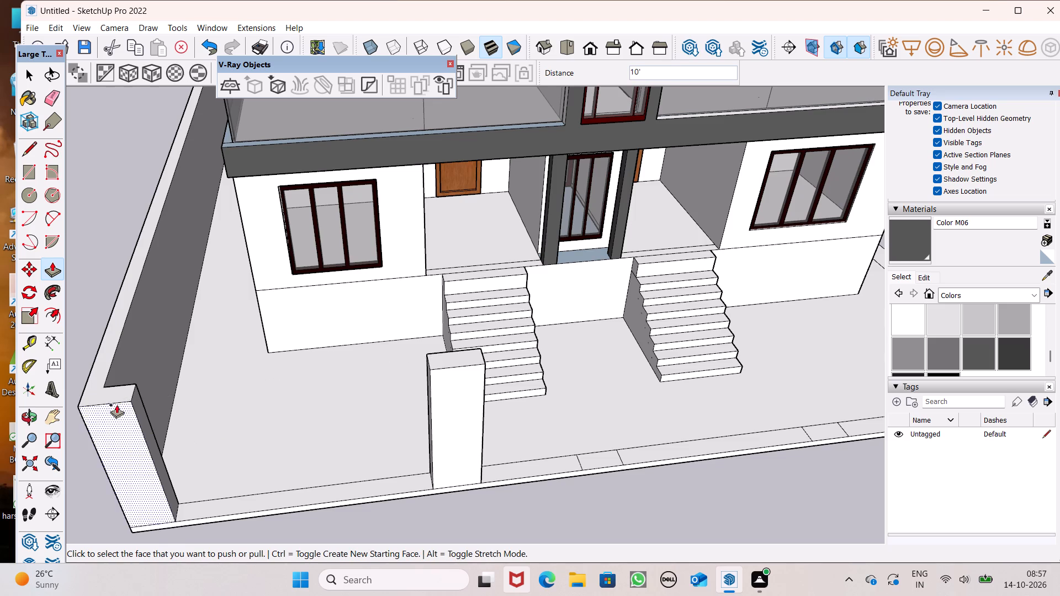
scroll(116, 412, "down", 2)
middle_click_drag(448, 536, 352, 538)
scroll(468, 482, "up", 4)
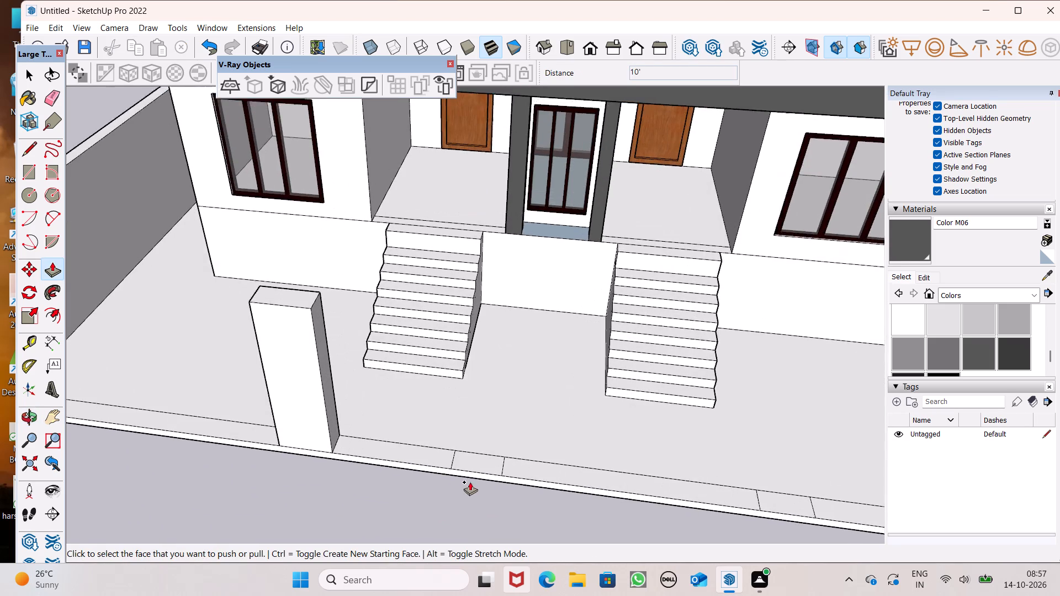
left_click_drag(467, 460, 322, 322)
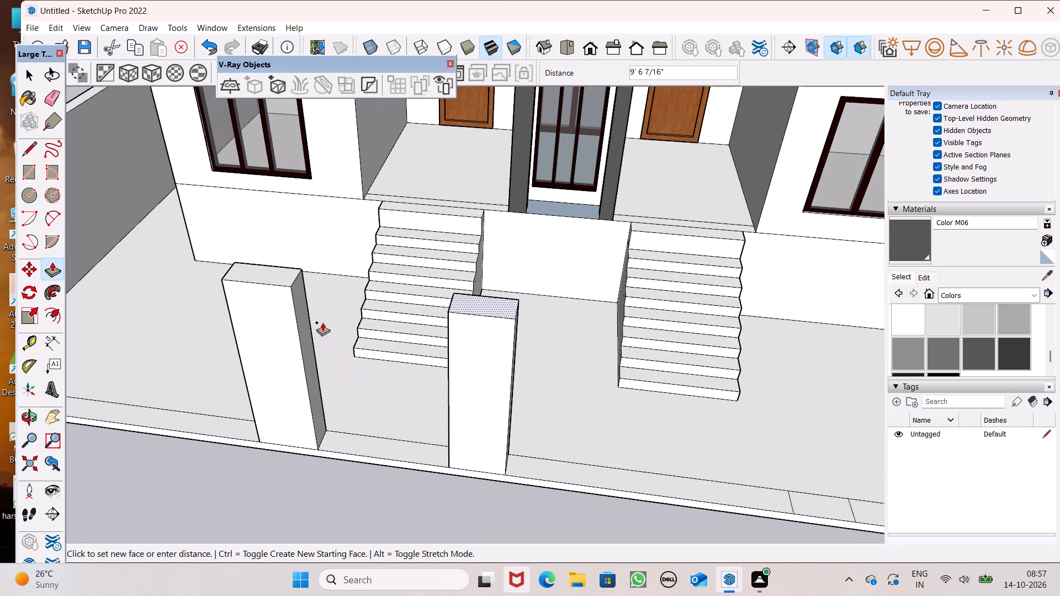
left_click_drag(322, 322, 293, 283)
scroll(278, 369, "down", 6)
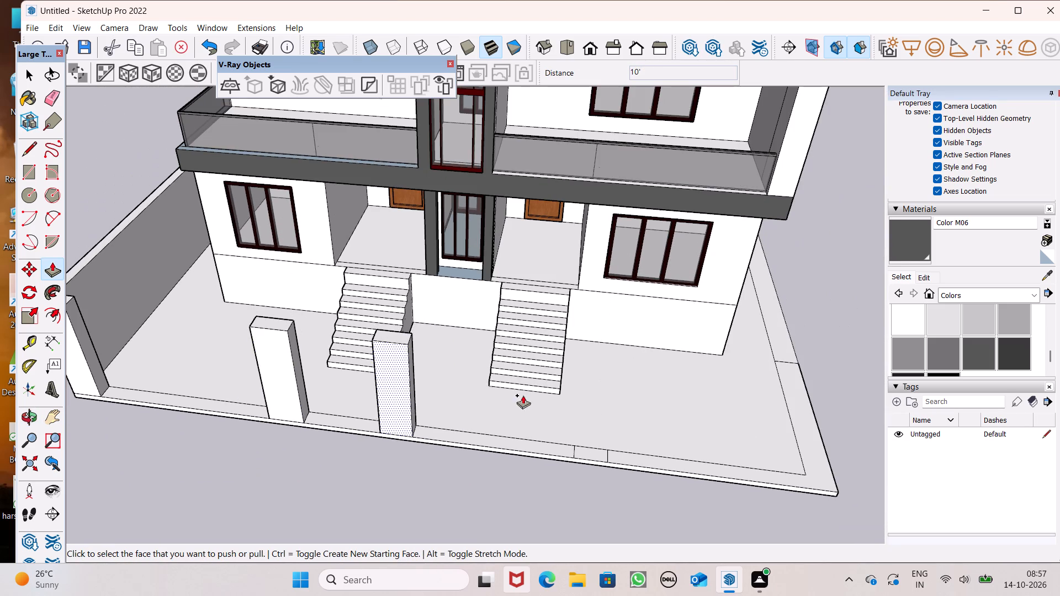
left_click_drag(597, 452, 500, 361)
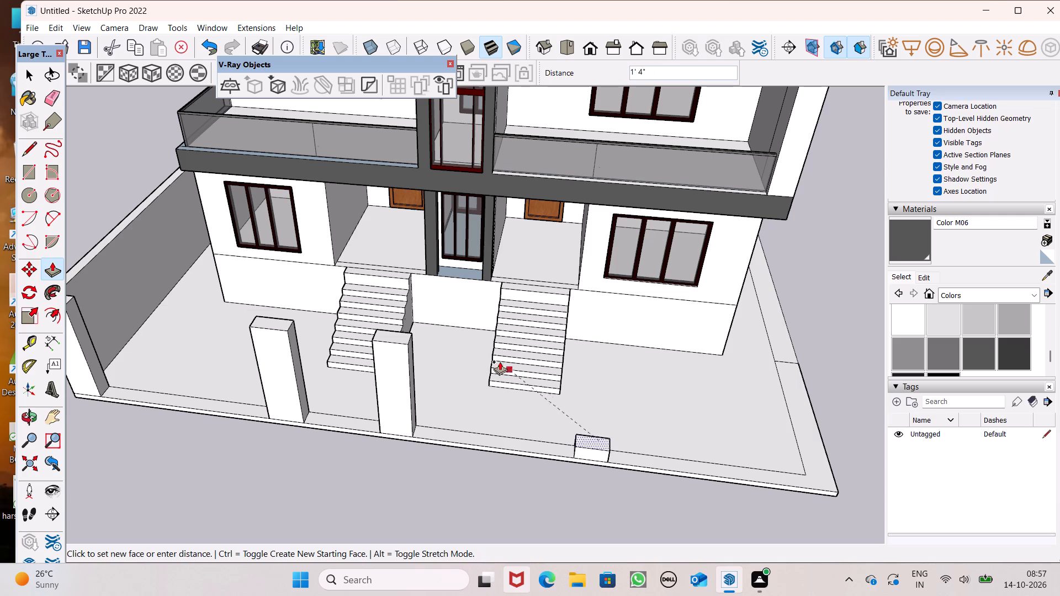
left_click_drag(500, 361, 401, 344)
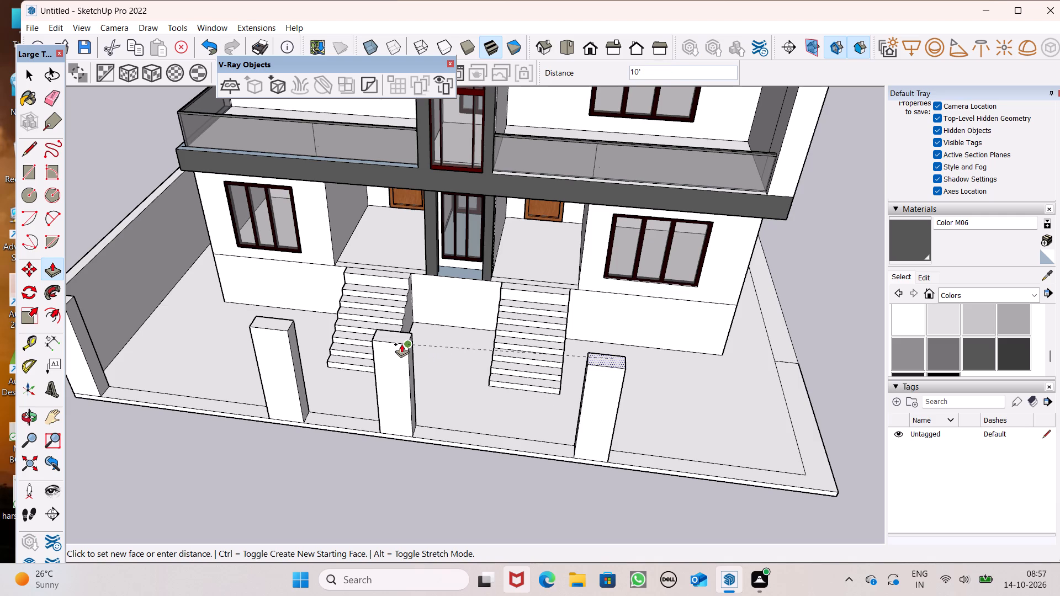
left_click_drag(401, 344, 401, 342)
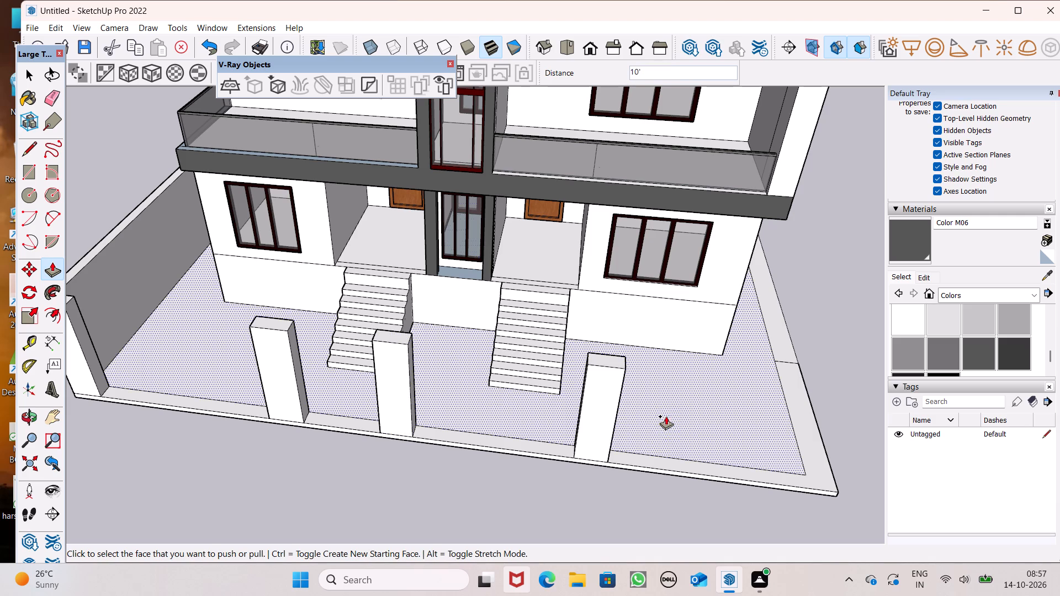
Push/Pull the border strip beyond the third pillar, wrapping the front-right corner, up 10' to match the pillars.
left_click_drag(643, 455, 619, 370)
scroll(579, 386, "down", 4)
middle_click_drag(511, 419, 602, 357)
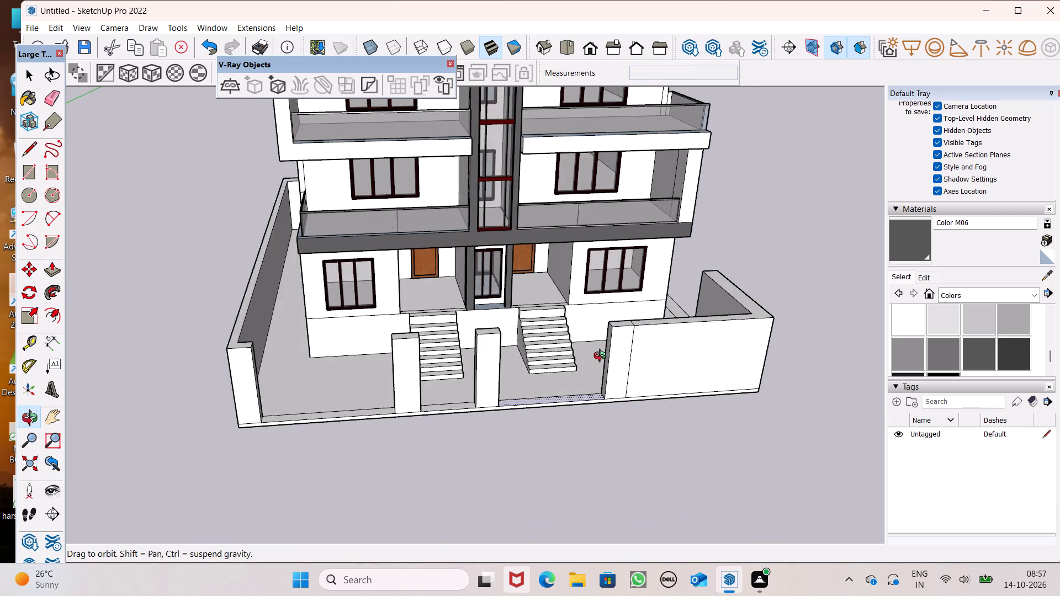
middle_click_drag(602, 357, 571, 369)
scroll(439, 400, "up", 4)
middle_click_drag(451, 409, 427, 396)
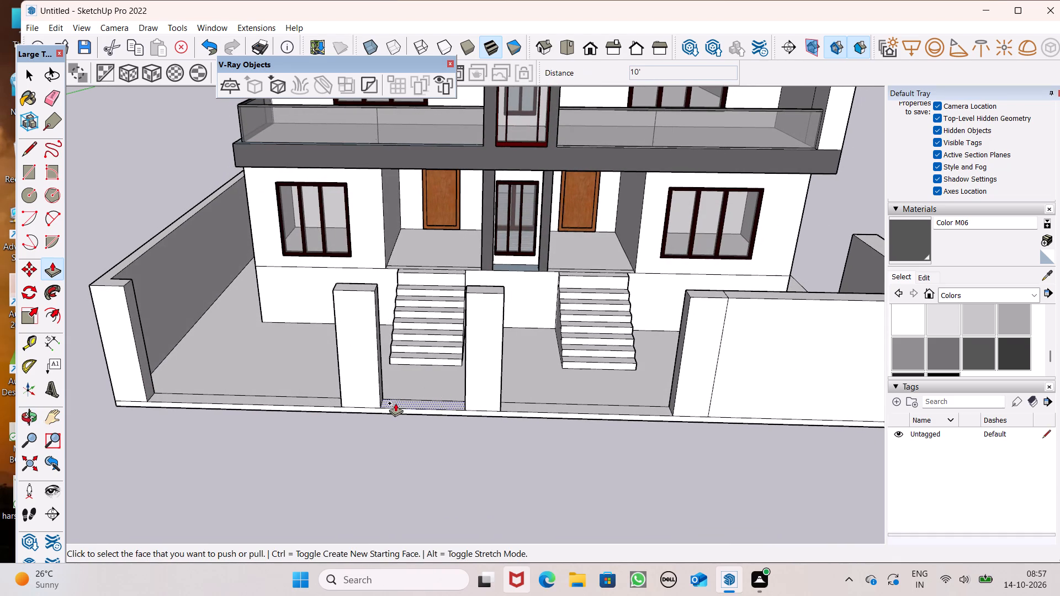
key("space")
Push/Pull the top of the left boundary wall at the front-left corner up 3".
middle_click_drag(353, 420, 342, 491)
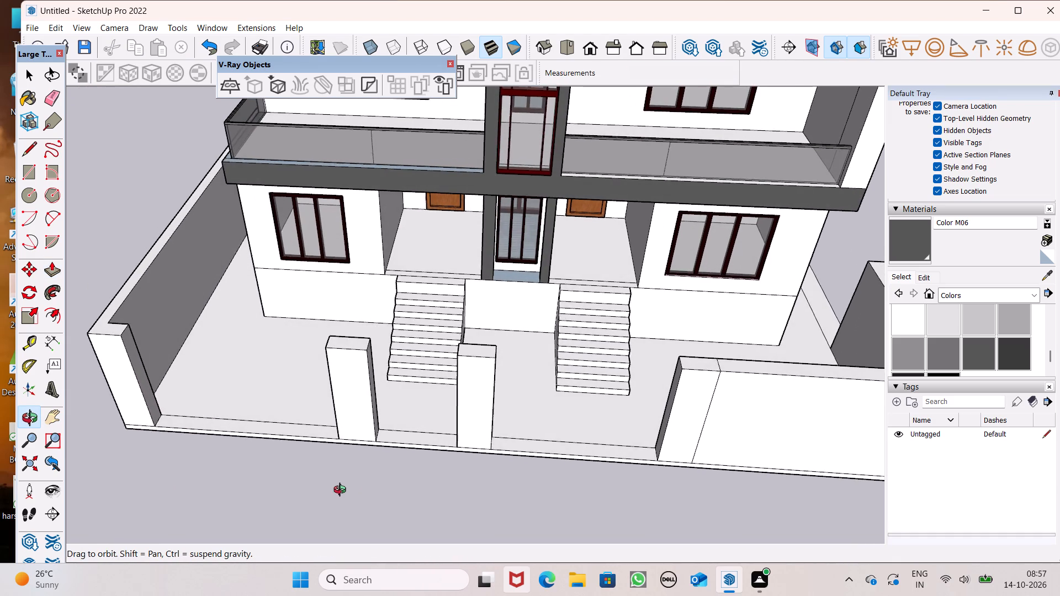
middle_click_drag(342, 491, 354, 486)
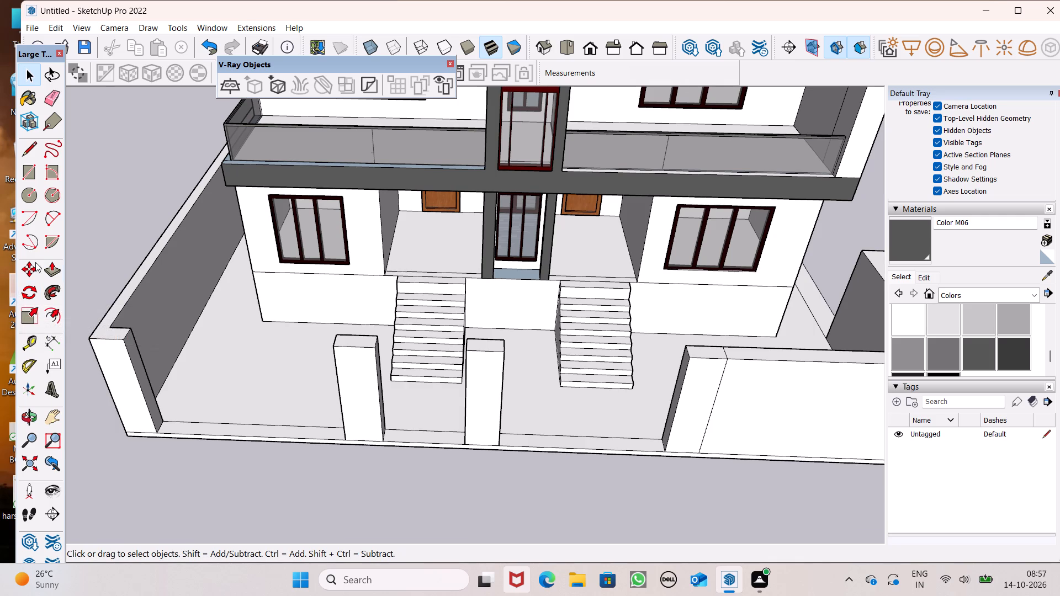
left_click(55, 269)
scroll(234, 320, "down", 1)
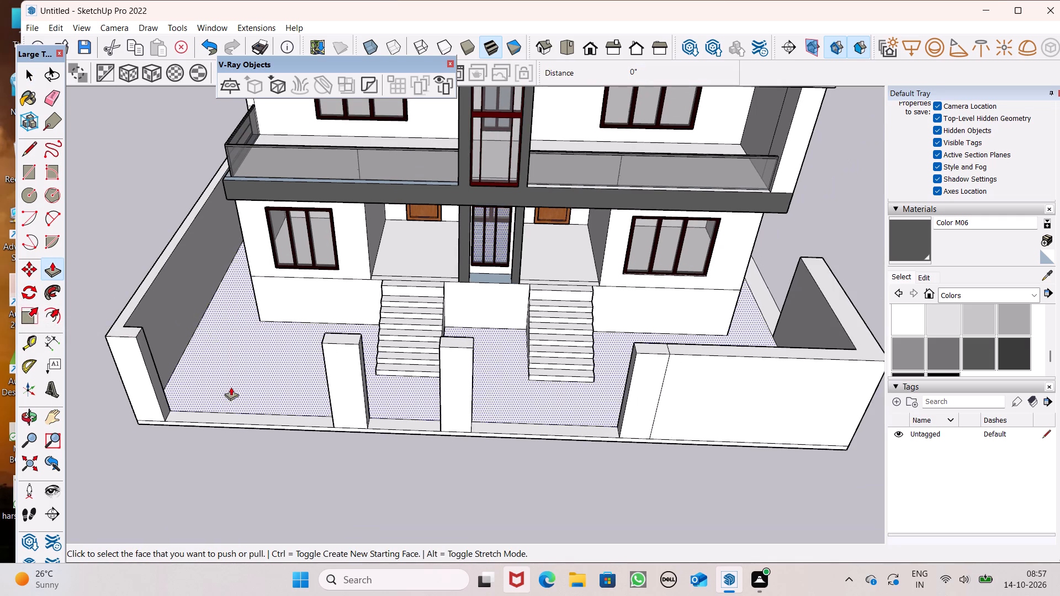
middle_click_drag(231, 389, 332, 431)
scroll(240, 425, "up", 5)
left_click_drag(146, 443, 147, 427)
key("3")
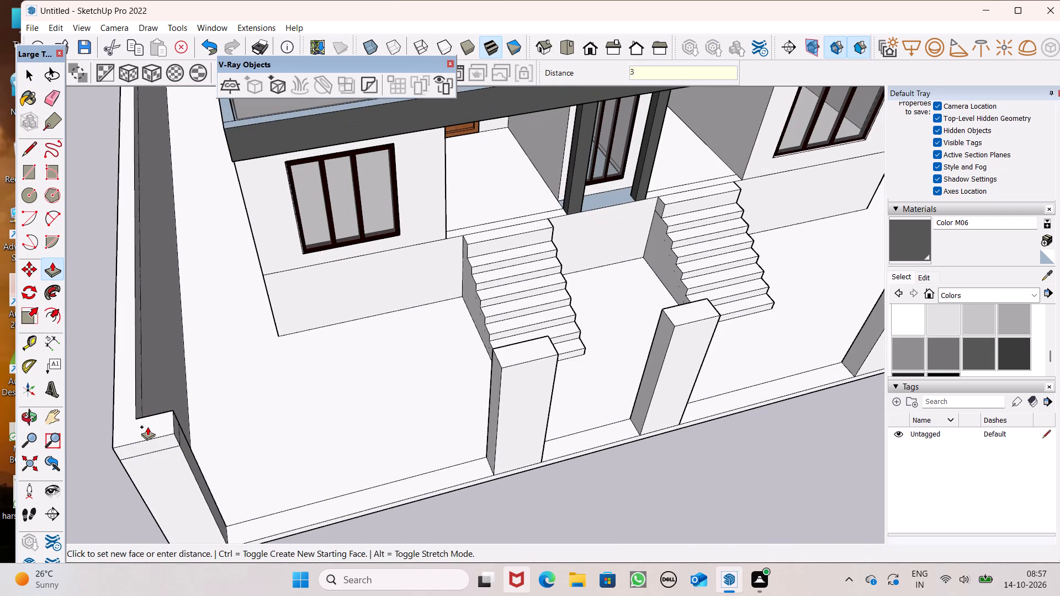
left_click_drag(147, 427, 147, 426)
key("shift+quotedbl")
key("Return")
Push/Pull the top of the front pillar left of the left staircase up 3".
scroll(152, 391, "down", 2)
scroll(379, 409, "up", 4)
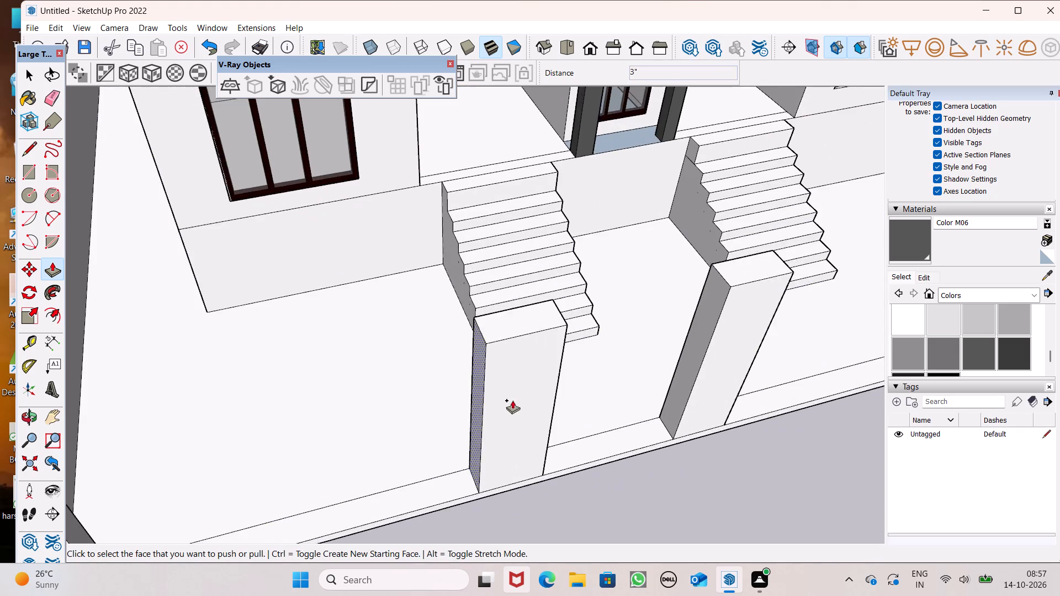
middle_click_drag(515, 402, 457, 405)
scroll(461, 413, "up", 4)
left_click_drag(475, 310, 475, 302)
key("3")
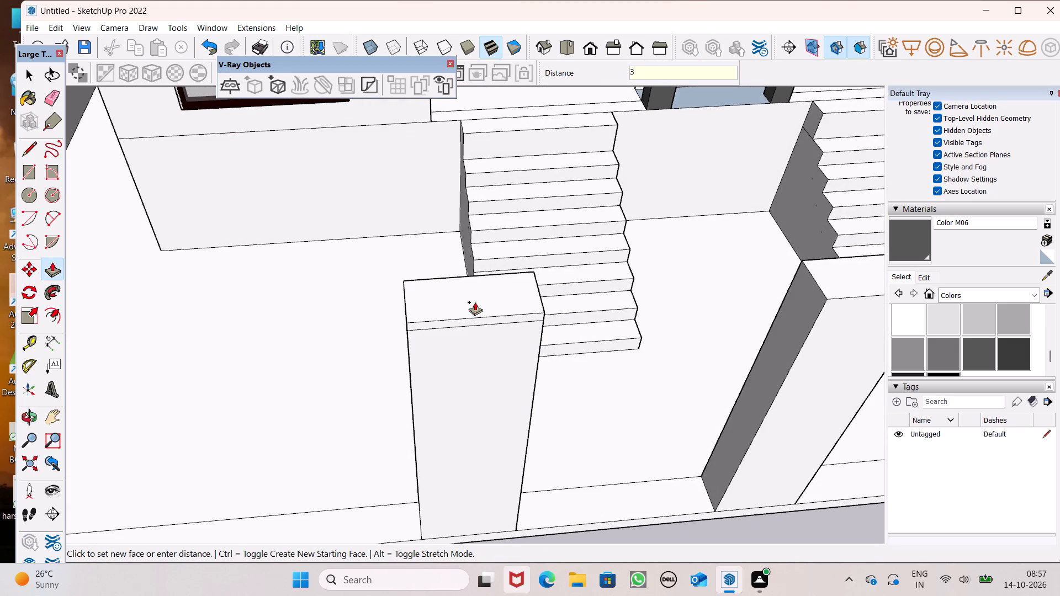
left_click_drag(475, 302, 474, 301)
key("shift+quotedbl")
key("Return")
Push/Pull the top of the middle front pillar, between the two staircases, up 3".
scroll(351, 314, "down", 6)
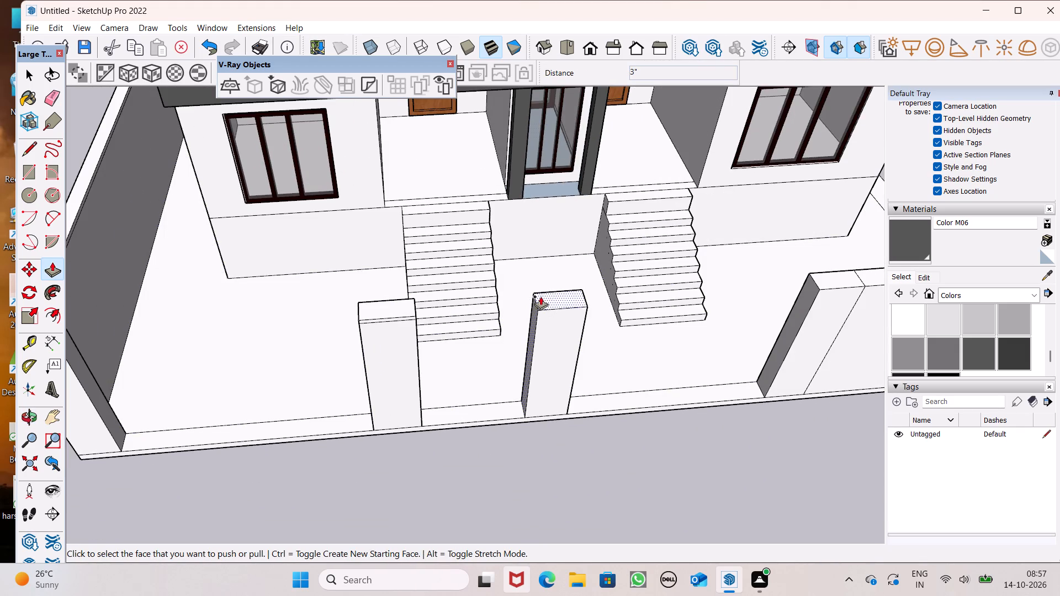
left_click_drag(569, 300, 566, 294)
key("3")
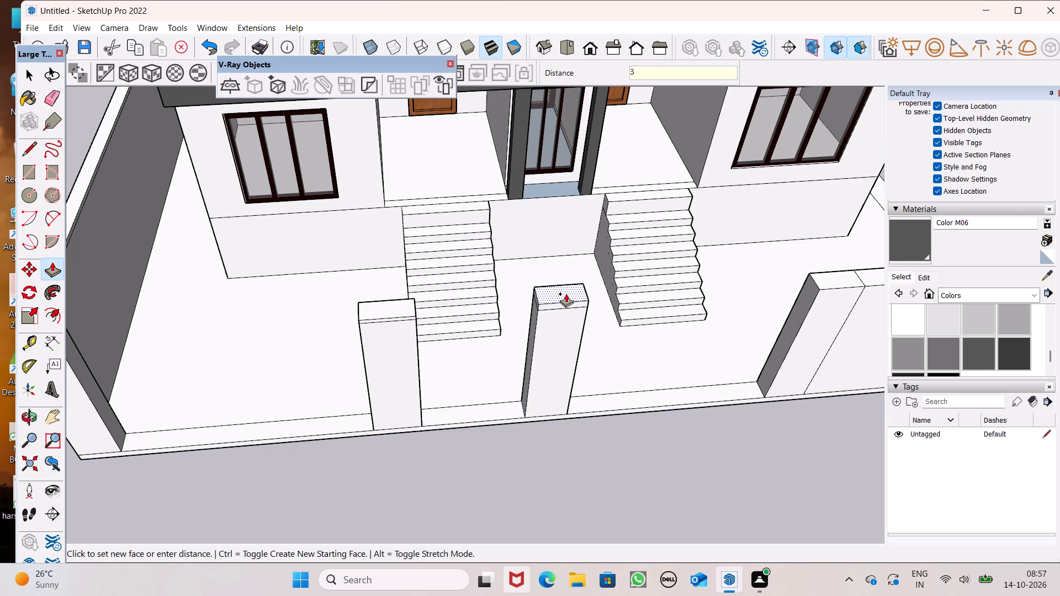
left_click_drag(566, 294, 565, 293)
key("shift+quotedbl")
key("Return")
Push/Pull the top of the front pillar right of the right staircase up 3".
scroll(404, 319, "down", 5)
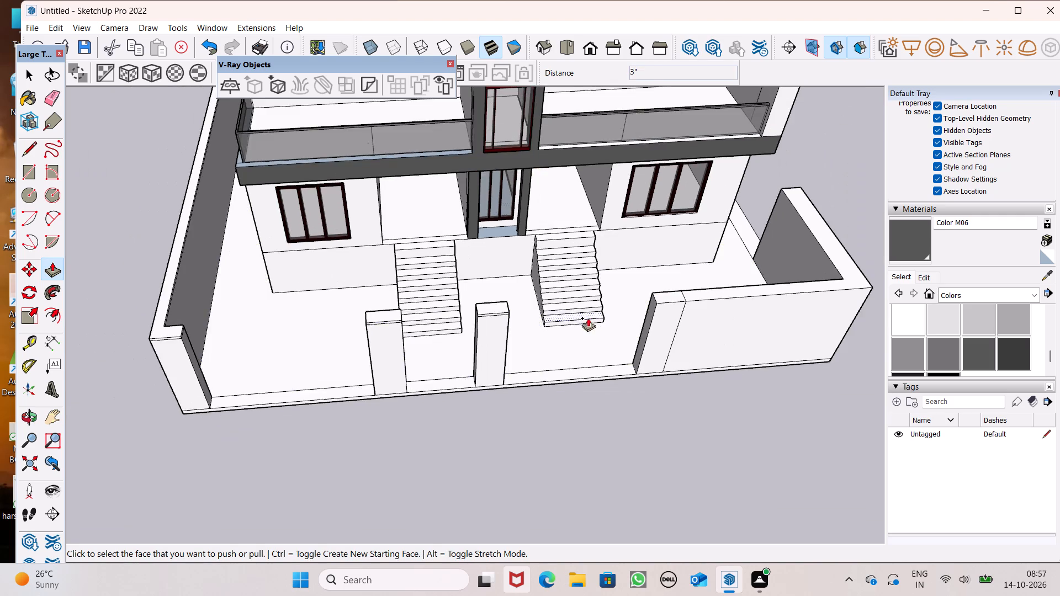
scroll(601, 315, "up", 6)
left_click_drag(682, 308, 679, 300)
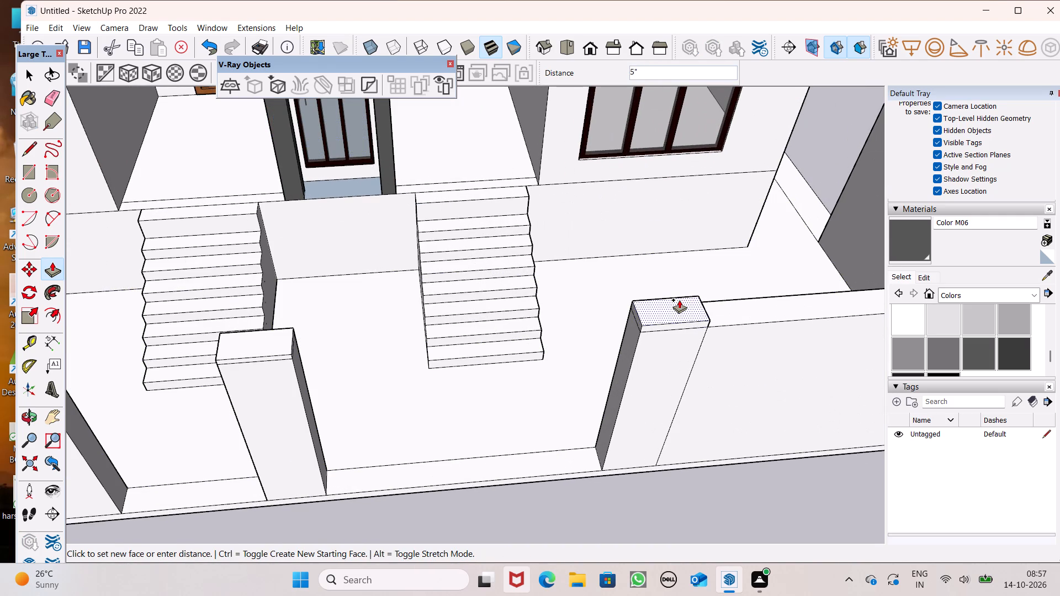
left_click_drag(679, 300, 679, 299)
key("3")
key("shift+quotedbl")
key("Return")
Draw a line about 1' 4" long across the top of the front boundary wall near its right corner.
scroll(567, 310, "down", 1)
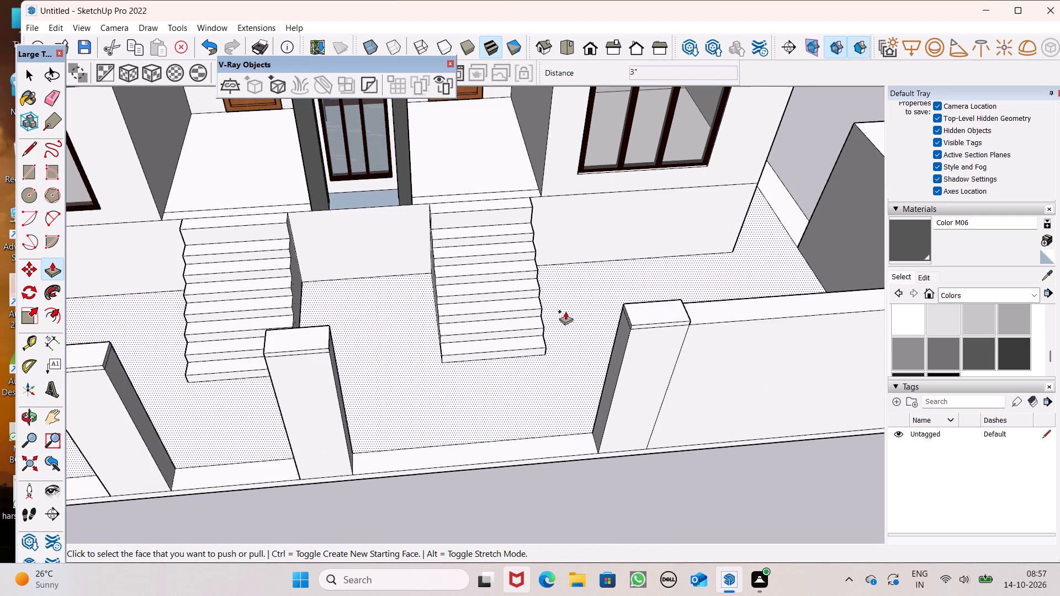
scroll(565, 311, "down", 6)
scroll(841, 316, "up", 7)
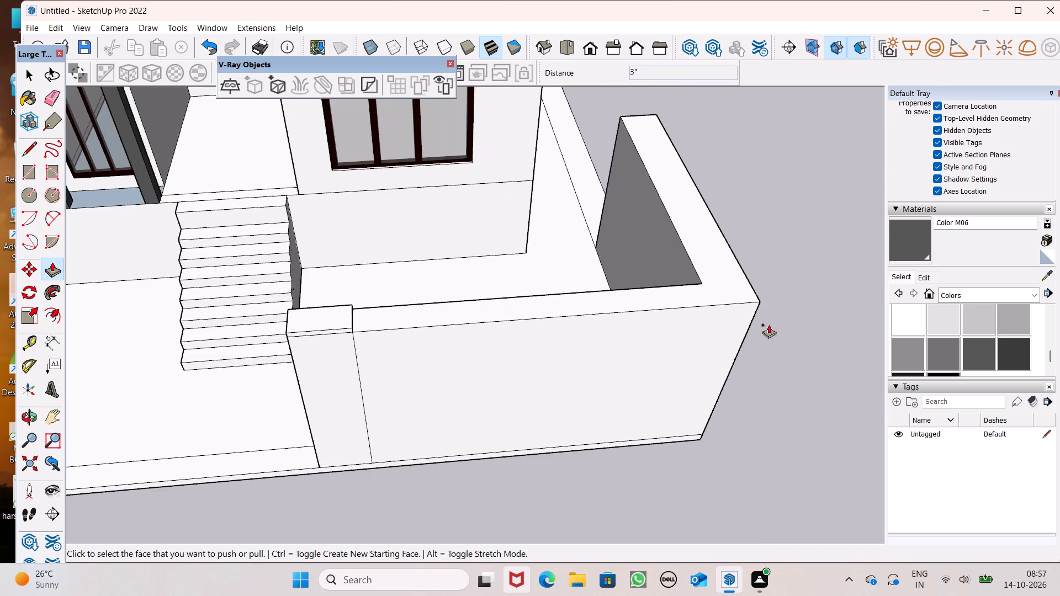
scroll(764, 304, "up", 1)
middle_click_drag(748, 320, 713, 334)
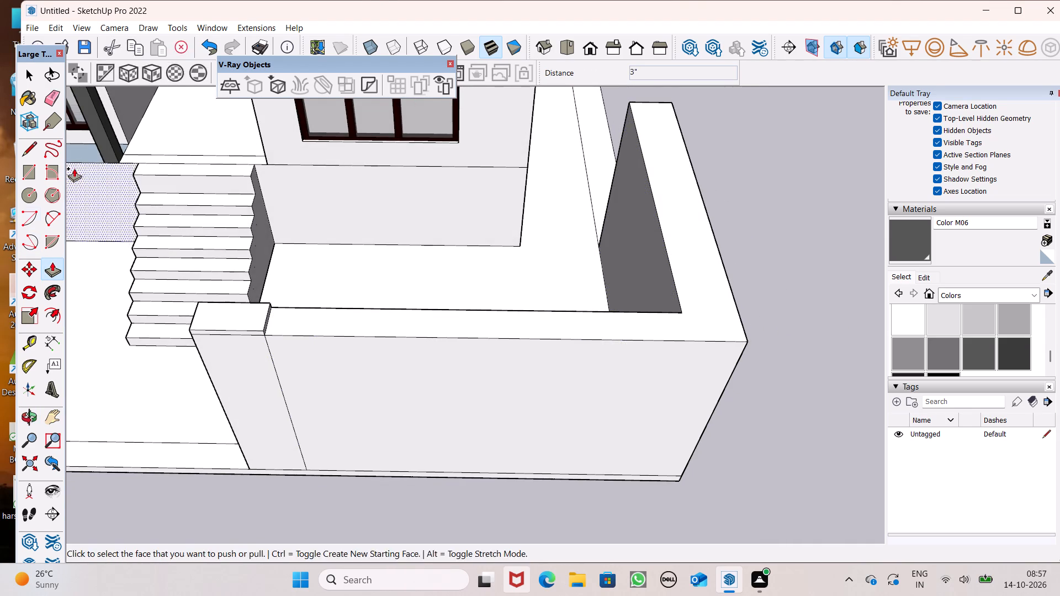
left_click(26, 149)
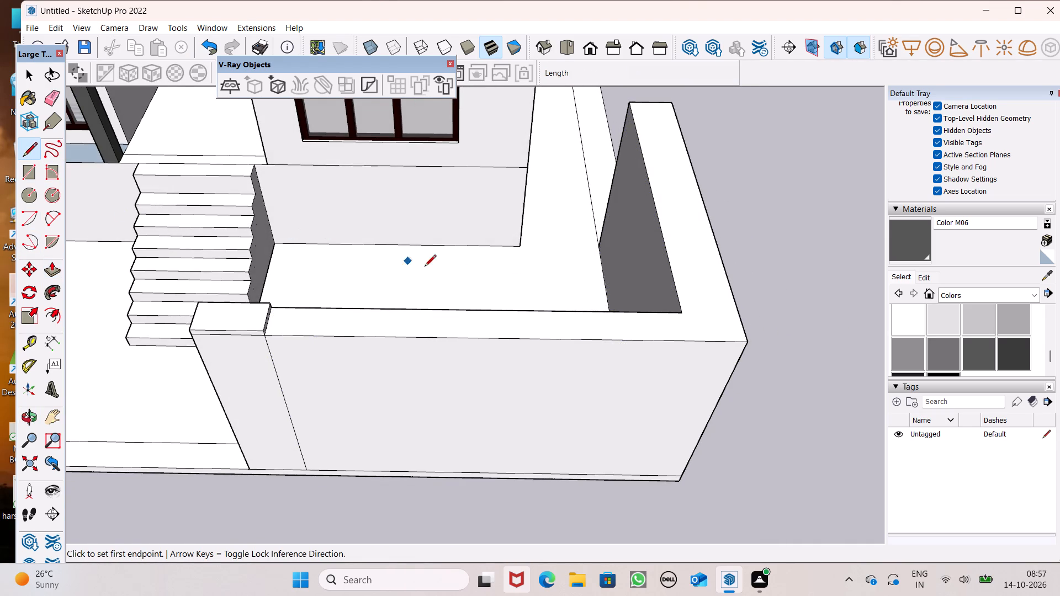
left_click(651, 312)
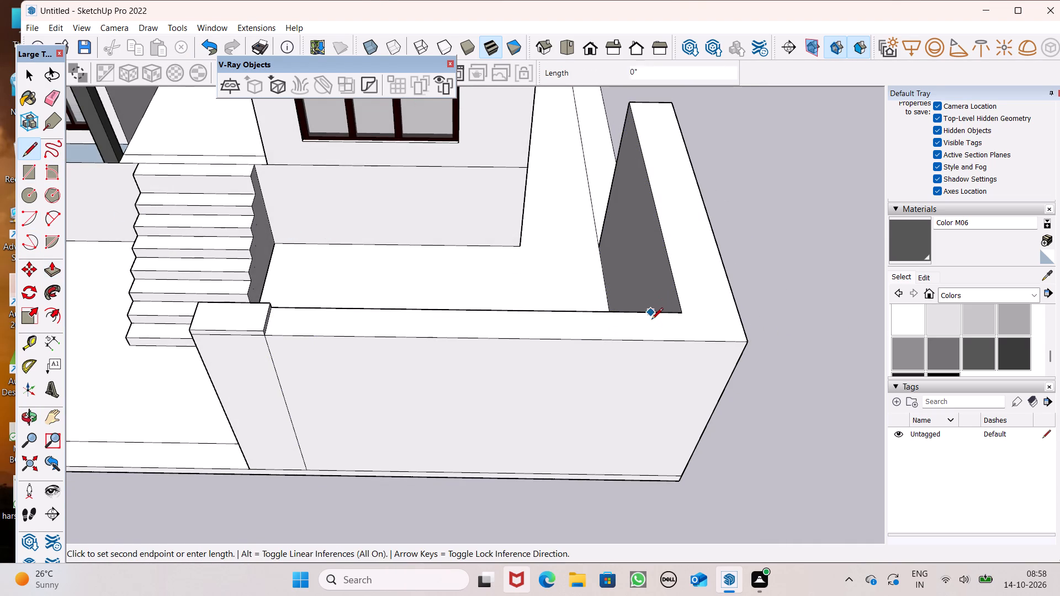
left_click(650, 338)
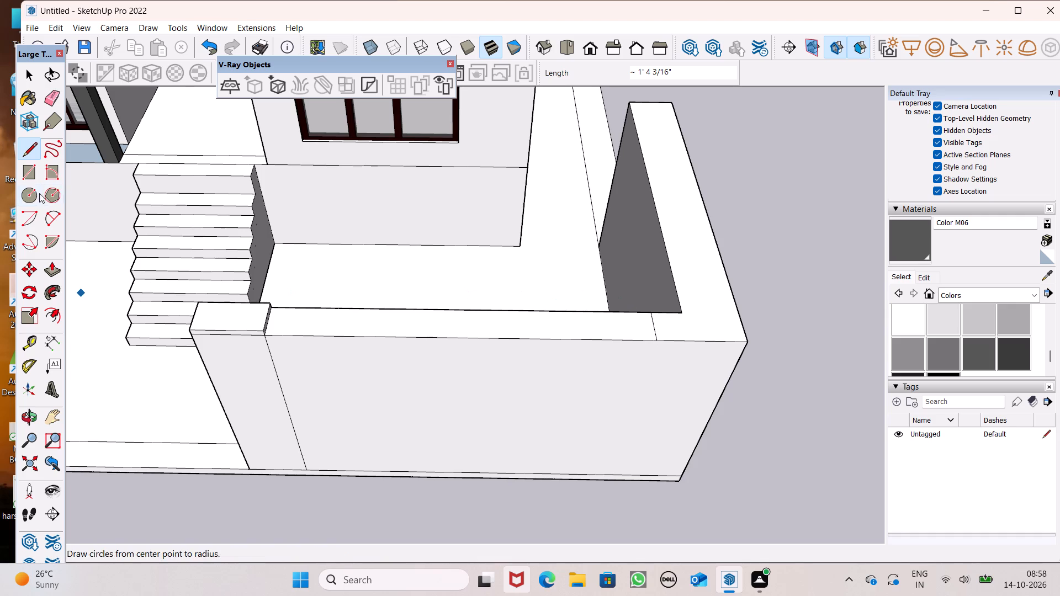
left_click(658, 342)
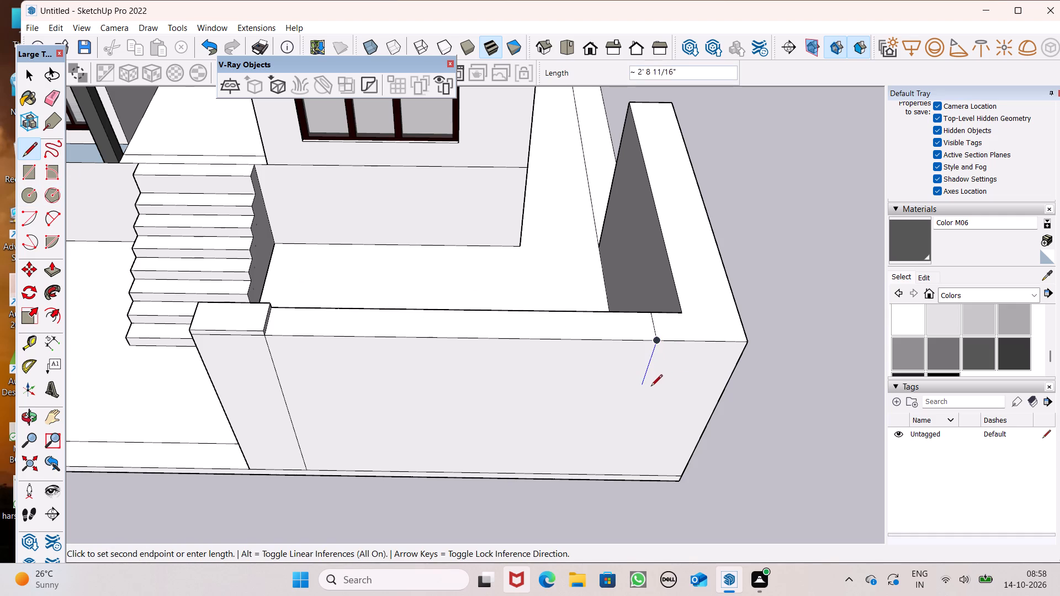
key("space")
Push/Pull the top of the front wall between the right pillar and the corner section down 10' for an opening.
left_click(52, 273)
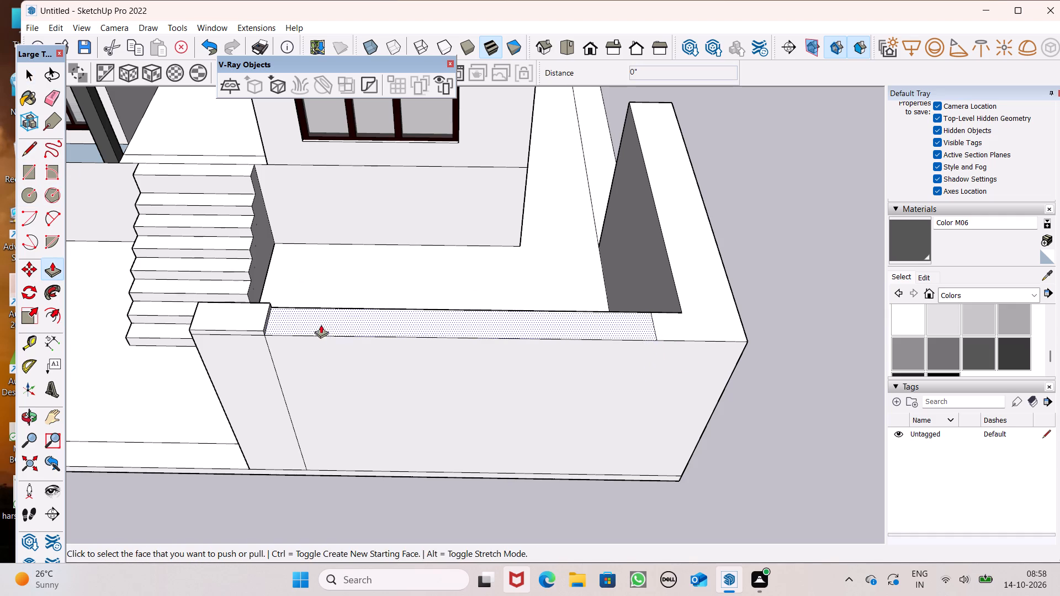
left_click_drag(352, 323, 389, 455)
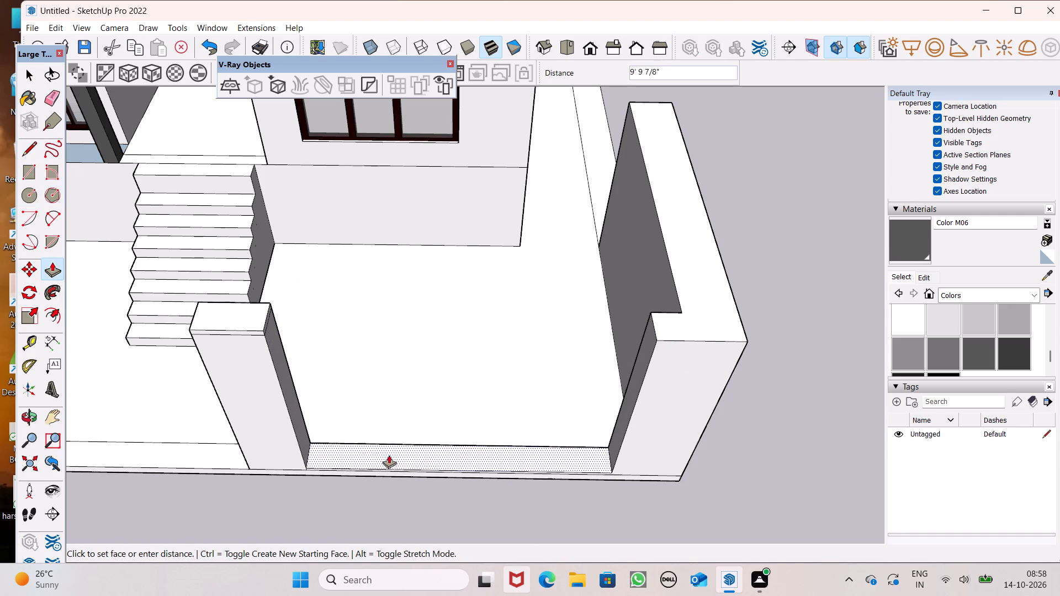
left_click_drag(389, 455, 412, 405)
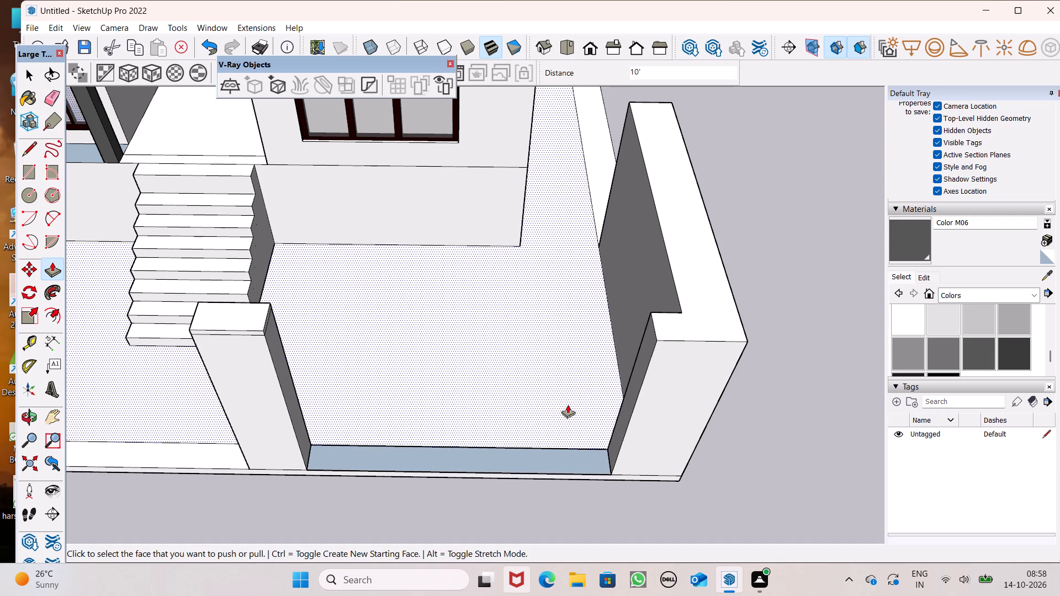
key("space")
Push/Pull the top of the right boundary wall at the front-right corner up 3".
left_click(54, 279)
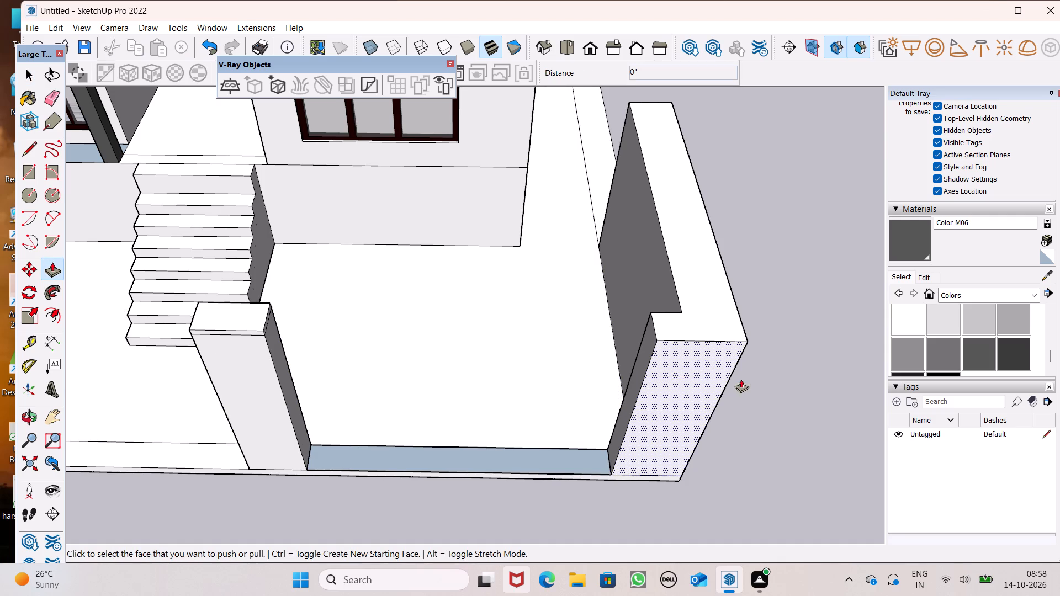
left_click_drag(685, 325, 685, 320)
key("3")
key("shift+quotedbl")
key("Return")
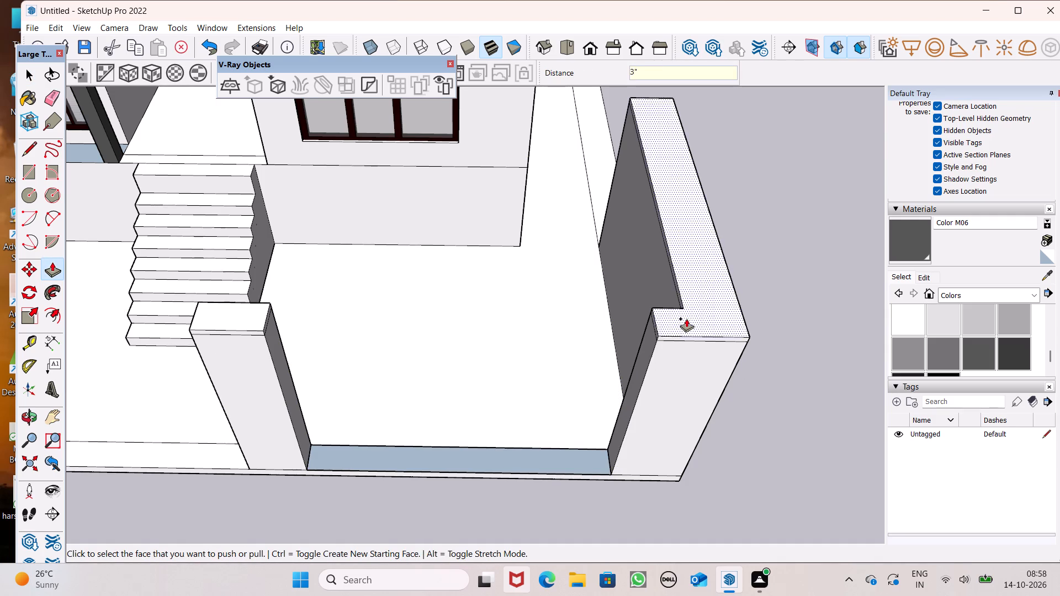
Examine the front openings, pillars and boundary walls around the building from several angles.
scroll(686, 318, "down", 5)
middle_click_drag(665, 390, 709, 296)
scroll(709, 296, "up", 1)
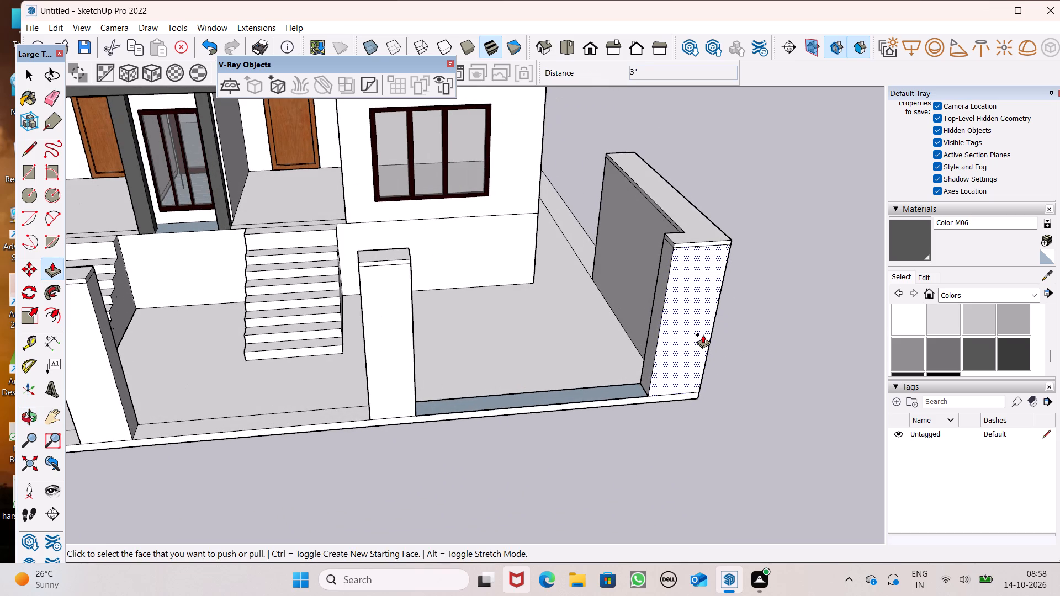
scroll(338, 562, "down", 1)
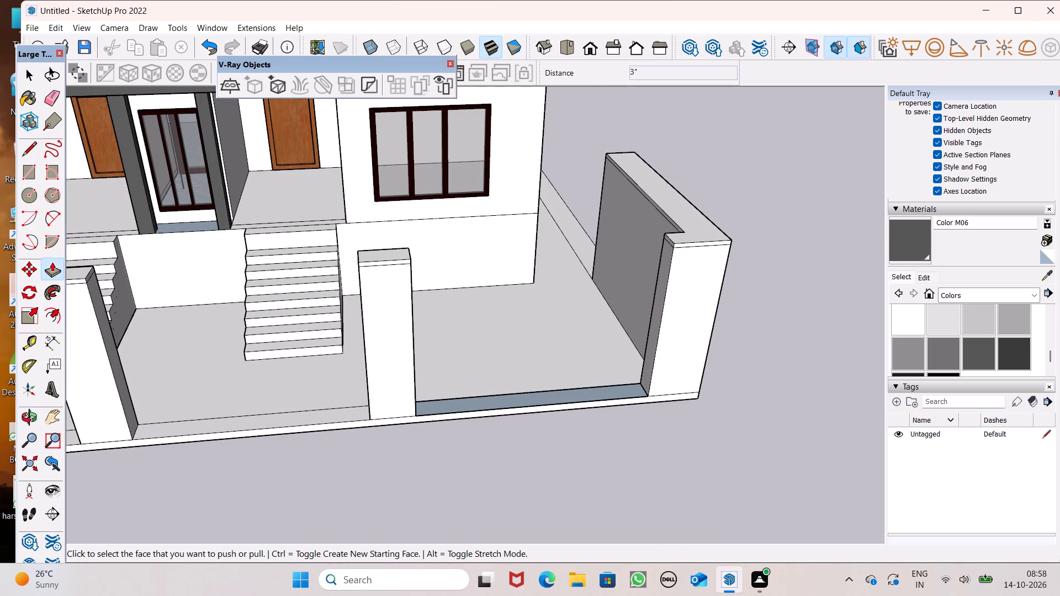
scroll(589, 386, "down", 5)
middle_click_drag(506, 413, 257, 510)
scroll(257, 350, "up", 3)
middle_click_drag(259, 352, 522, 309)
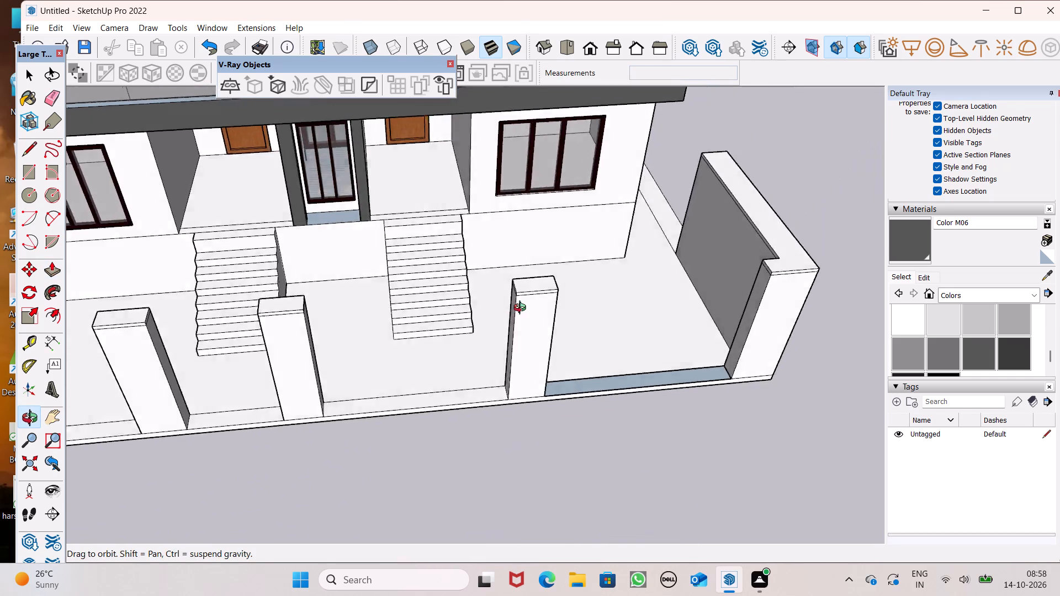
middle_click_drag(522, 309, 624, 246)
scroll(262, 379, "up", 2)
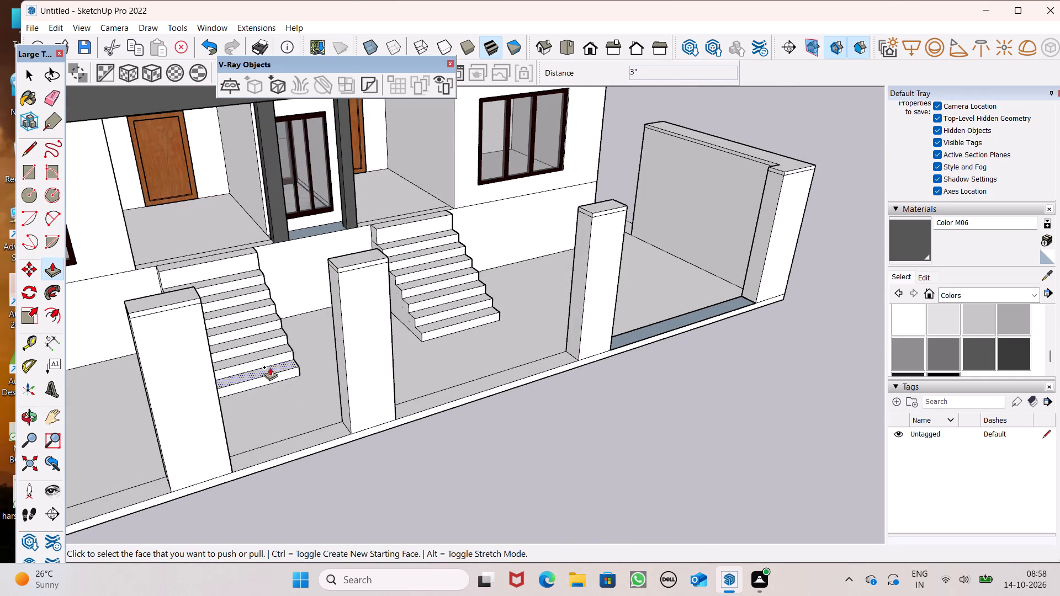
left_click(352, 366)
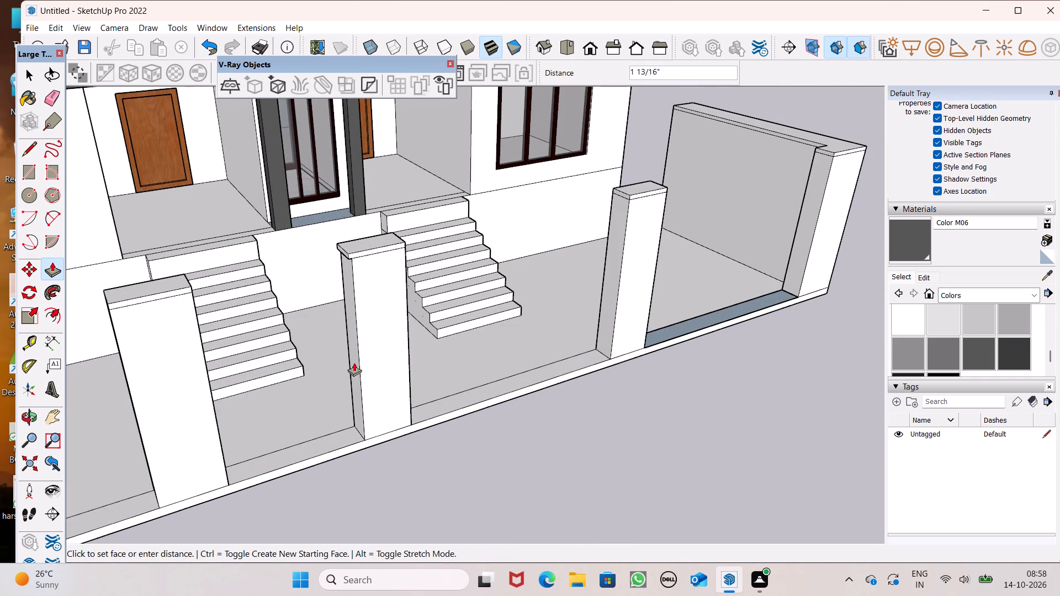
key("space")
middle_click_drag(395, 382, 325, 417)
key("space")
scroll(527, 448, "down", 6)
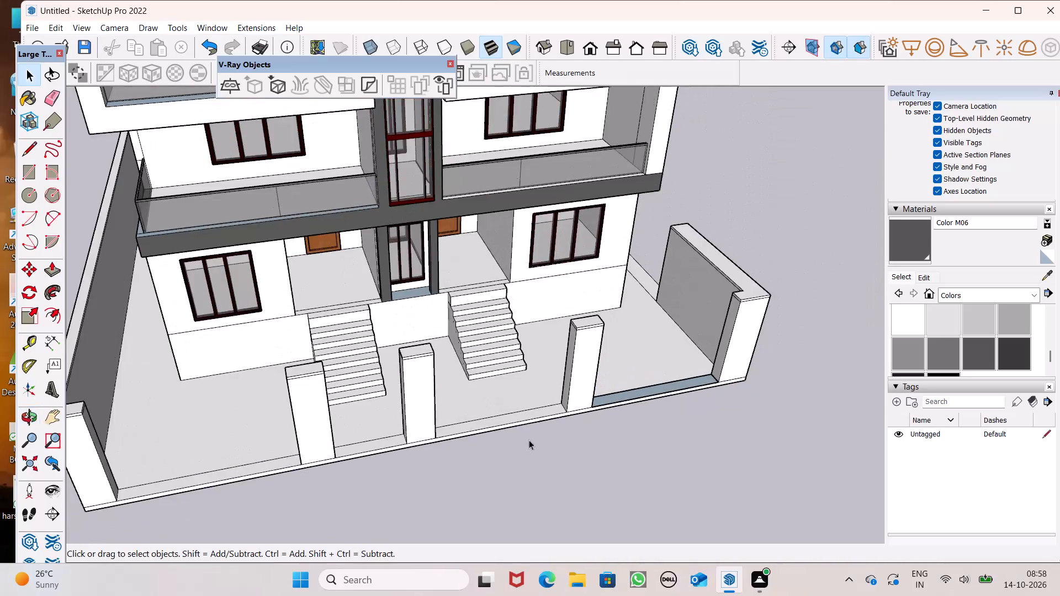
scroll(534, 439, "up", 1)
middle_click_drag(530, 443, 433, 430)
scroll(479, 389, "down", 6)
middle_click_drag(503, 425, 384, 424)
scroll(391, 429, "up", 1)
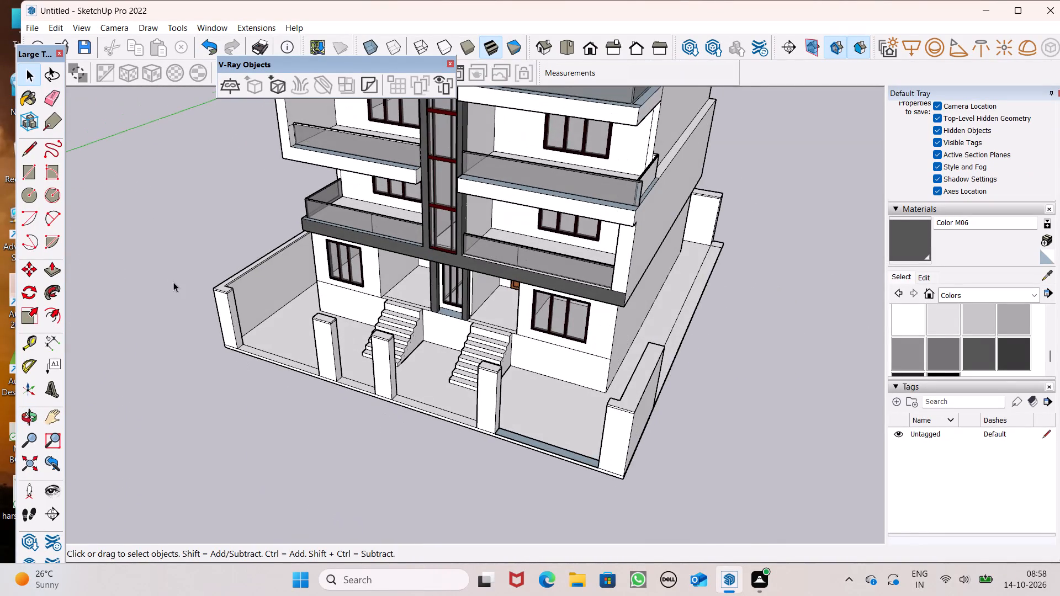
scroll(173, 282, "up", 2)
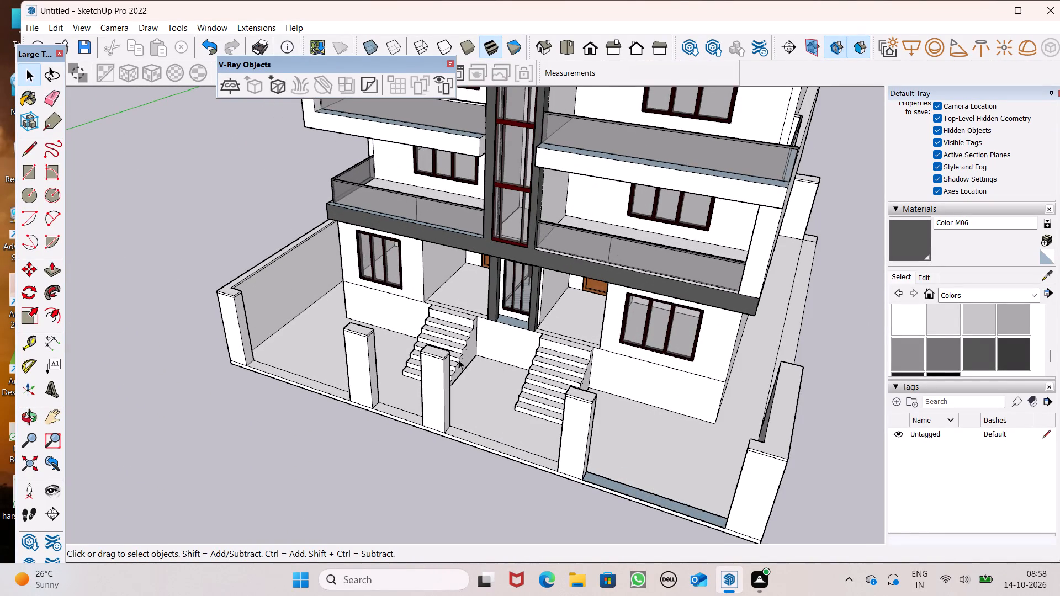
middle_click_drag(419, 387, 498, 364)
scroll(412, 302, "down", 2)
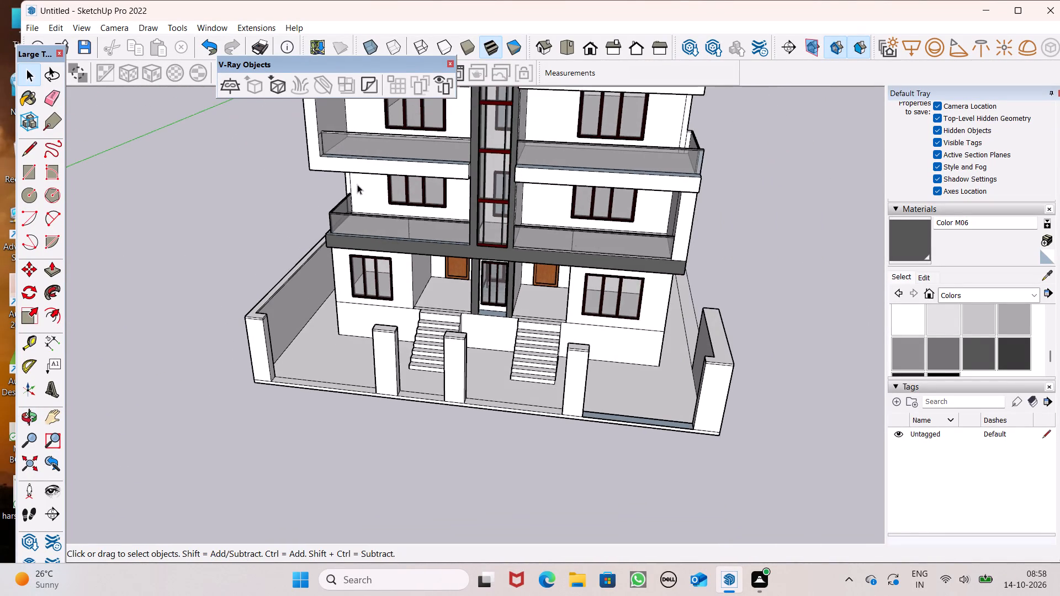
scroll(351, 204, "down", 3)
middle_click_drag(427, 368, 490, 273)
scroll(420, 268, "down", 6)
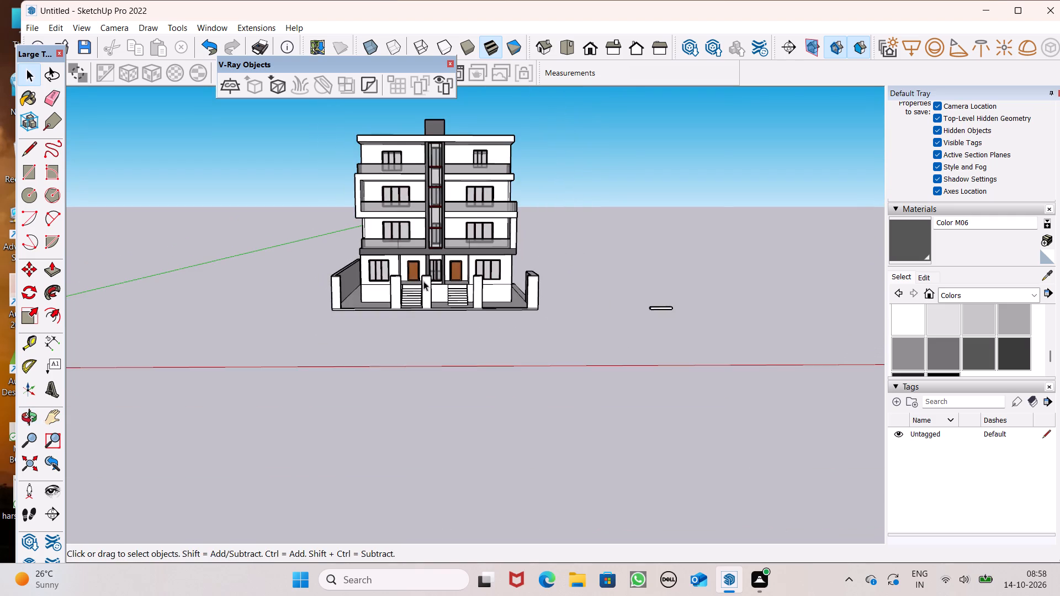
Delete the small stray object lying on the ground to the right of the building.
middle_click_drag(552, 312, 589, 332)
scroll(625, 317, "up", 5)
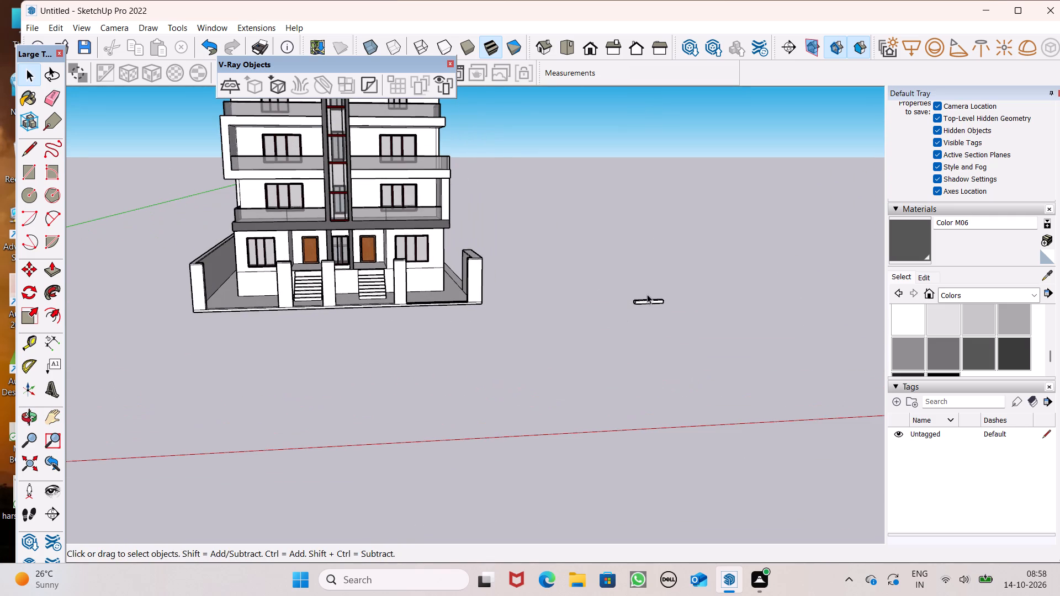
left_click(652, 296)
left_click(651, 301)
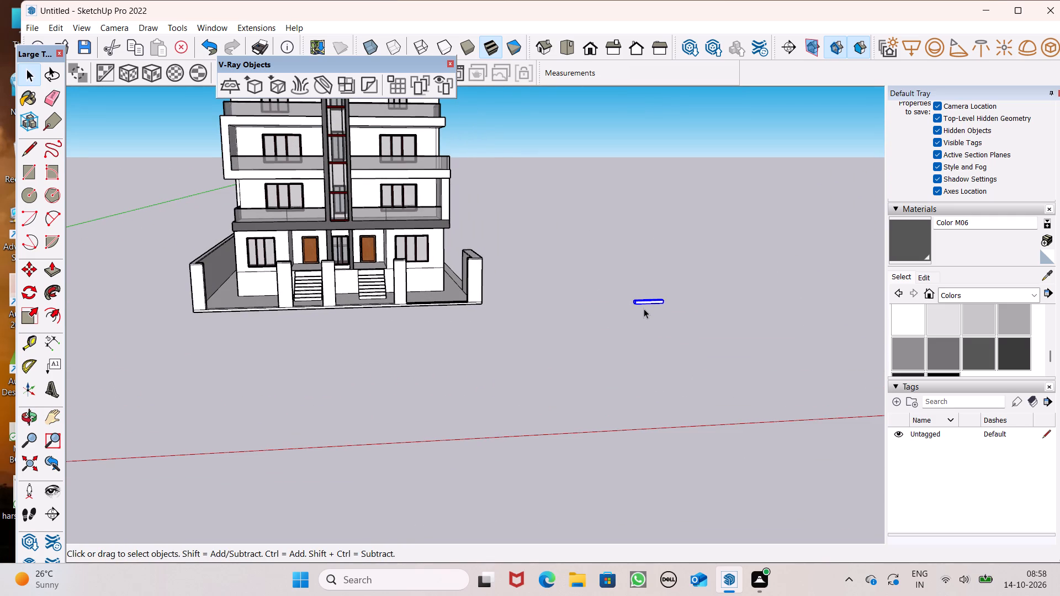
key("Delete")
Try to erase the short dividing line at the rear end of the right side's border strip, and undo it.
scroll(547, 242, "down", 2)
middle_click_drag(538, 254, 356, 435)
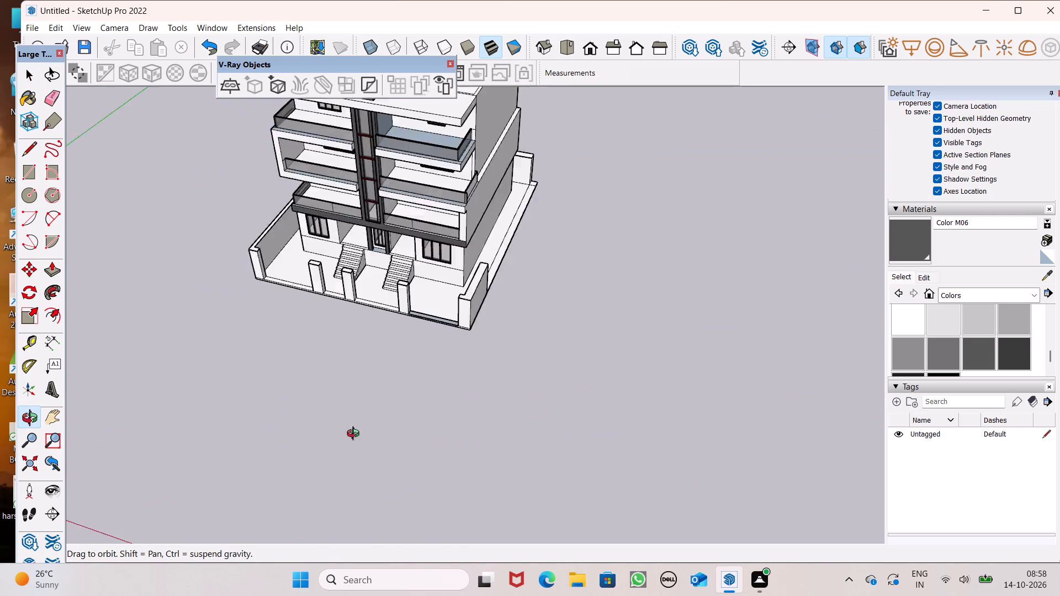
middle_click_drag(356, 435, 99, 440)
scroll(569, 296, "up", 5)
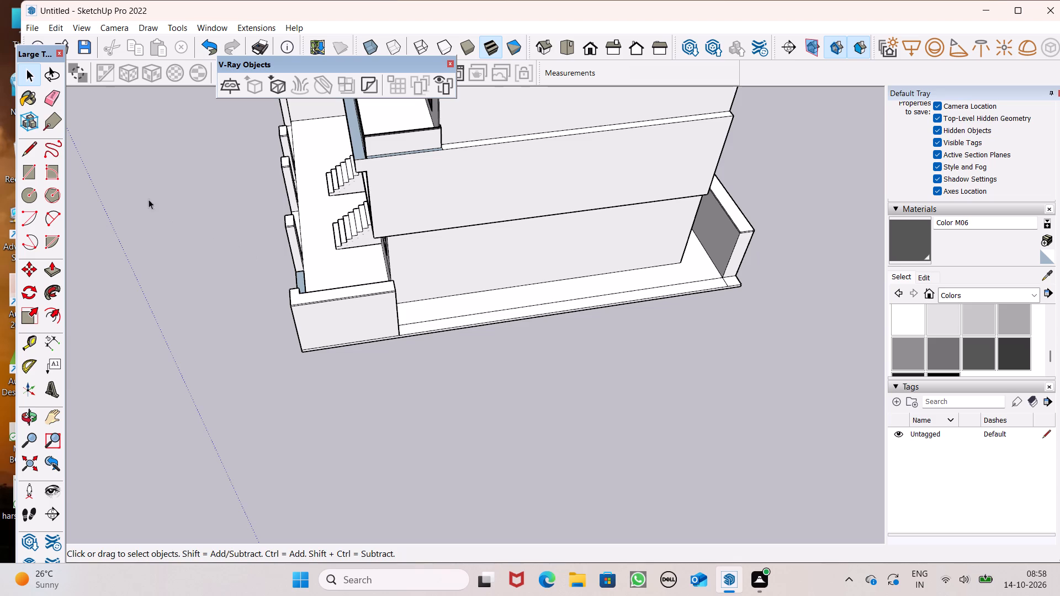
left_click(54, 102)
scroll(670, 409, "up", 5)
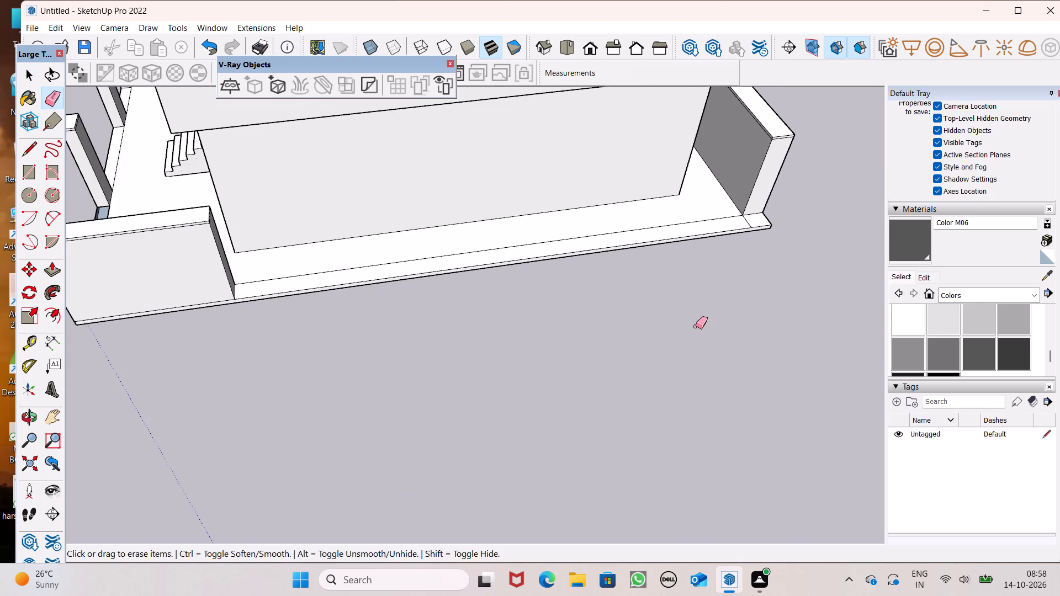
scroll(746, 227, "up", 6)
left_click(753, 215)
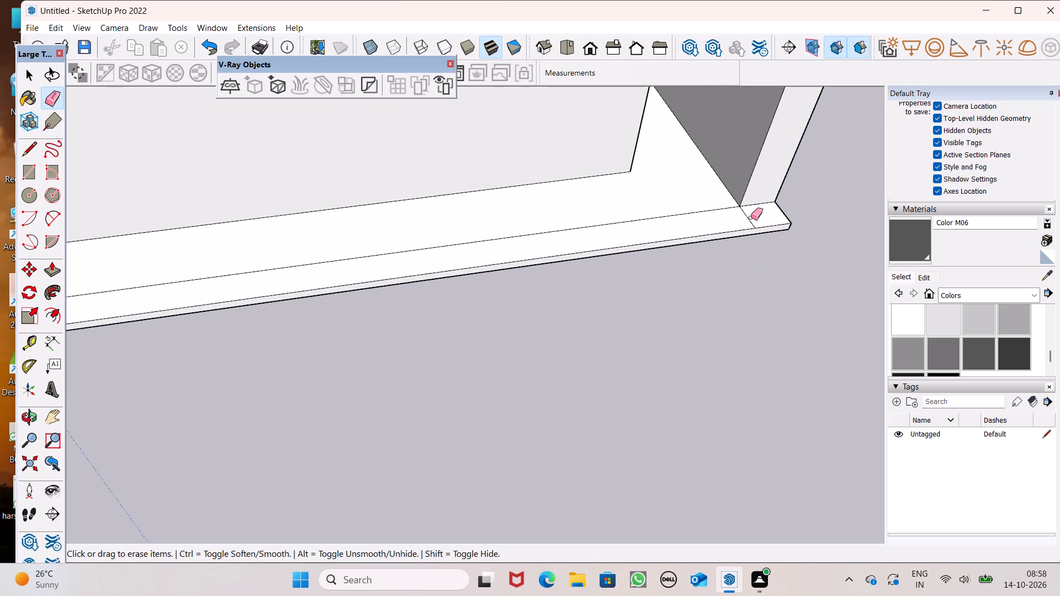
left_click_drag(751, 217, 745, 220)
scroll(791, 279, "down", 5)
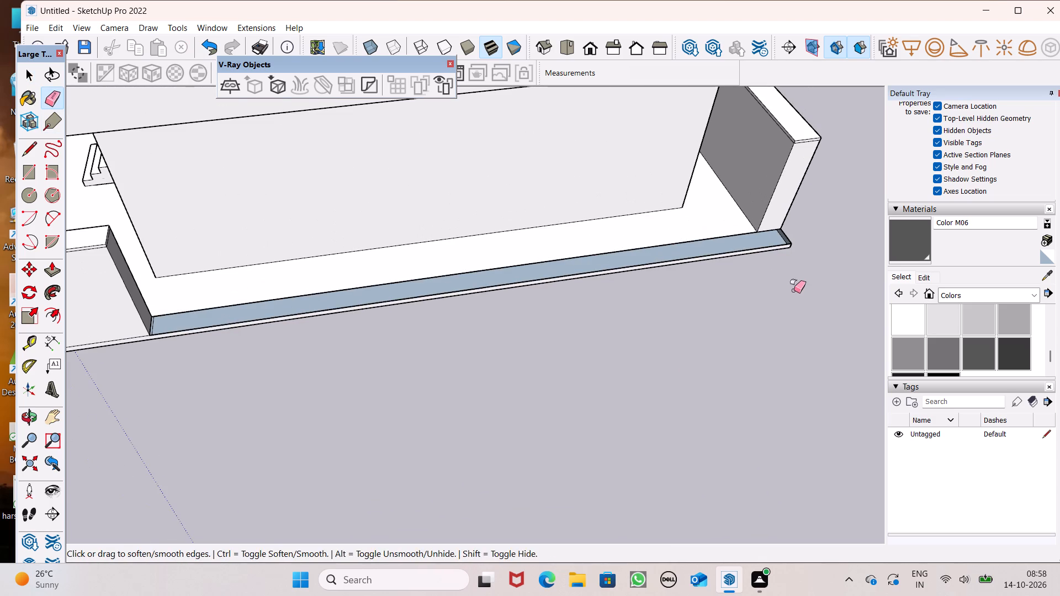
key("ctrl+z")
Push/Pull the remaining border strip along the building's right side up 10'.
scroll(789, 309, "down", 4)
left_click(46, 269)
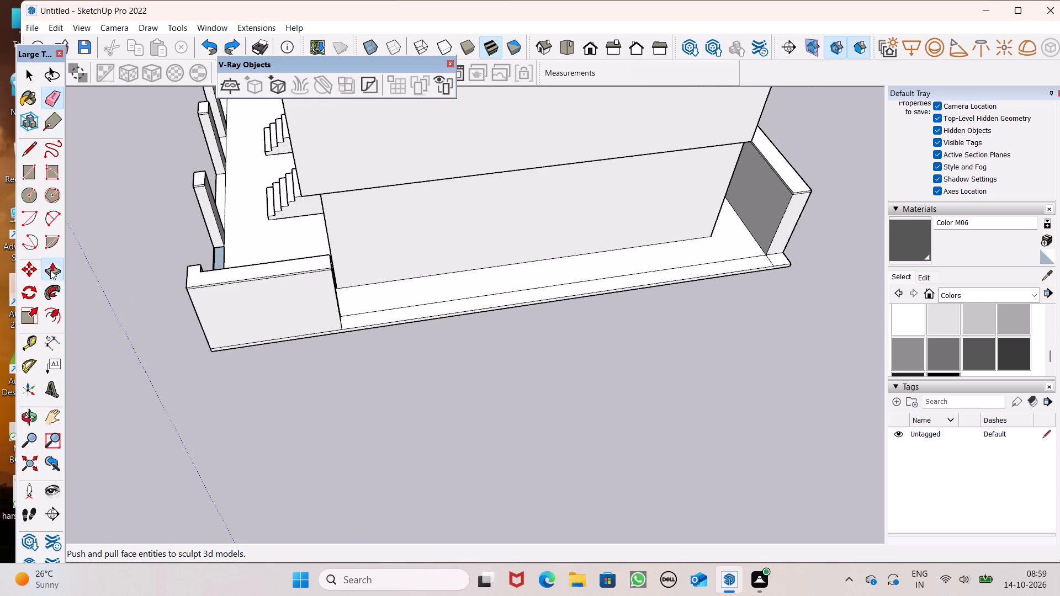
middle_click_drag(261, 311, 277, 436)
scroll(349, 376, "up", 6)
left_click_drag(362, 344, 362, 344)
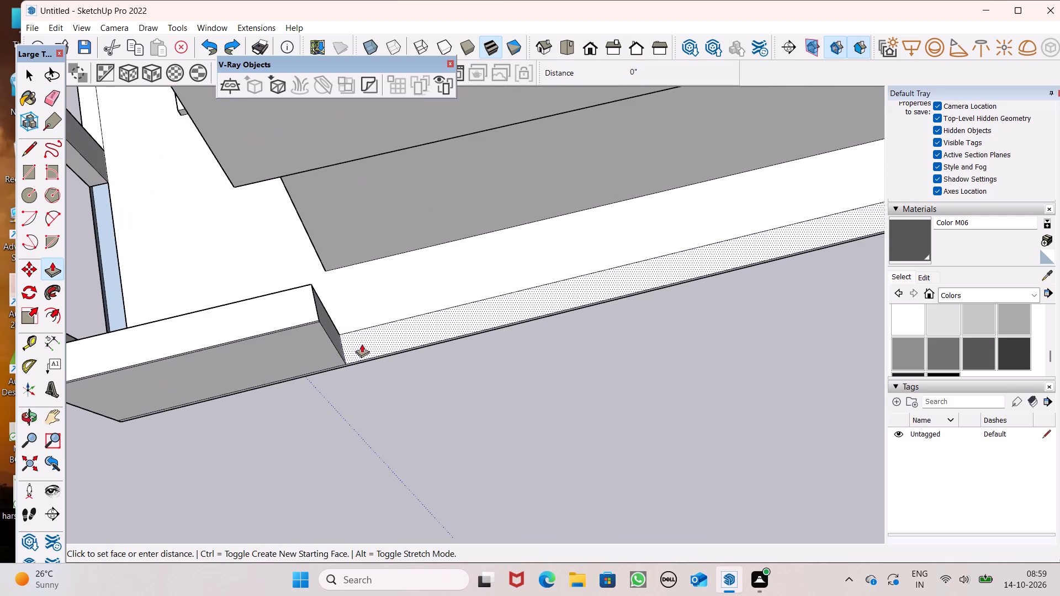
left_click_drag(362, 344, 354, 324)
key("2")
key("BackSpace")
key("1")
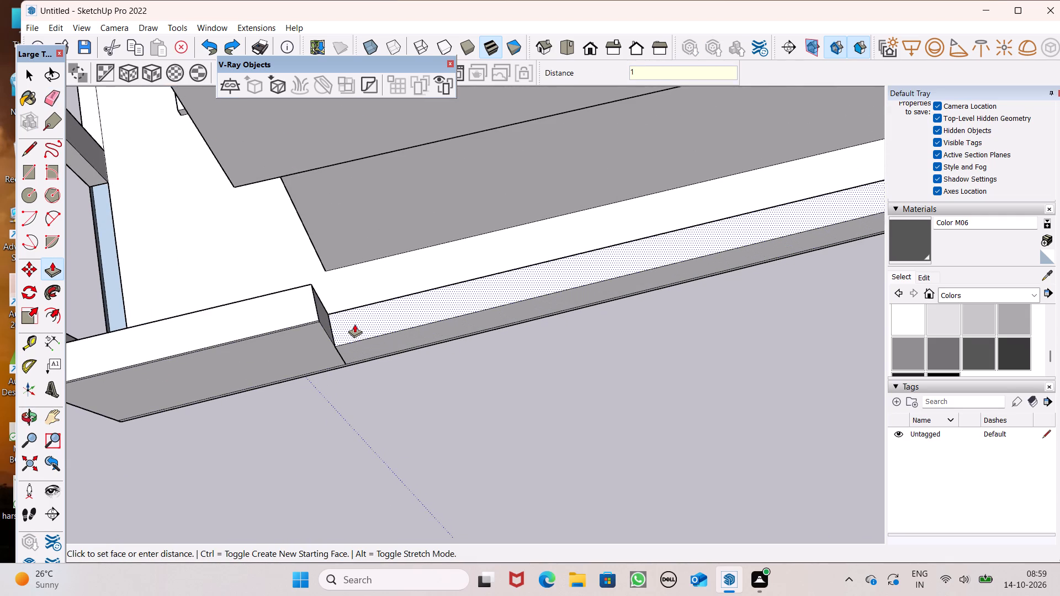
left_click_drag(354, 324, 354, 324)
key("0")
key("apostrophe")
key("Return")
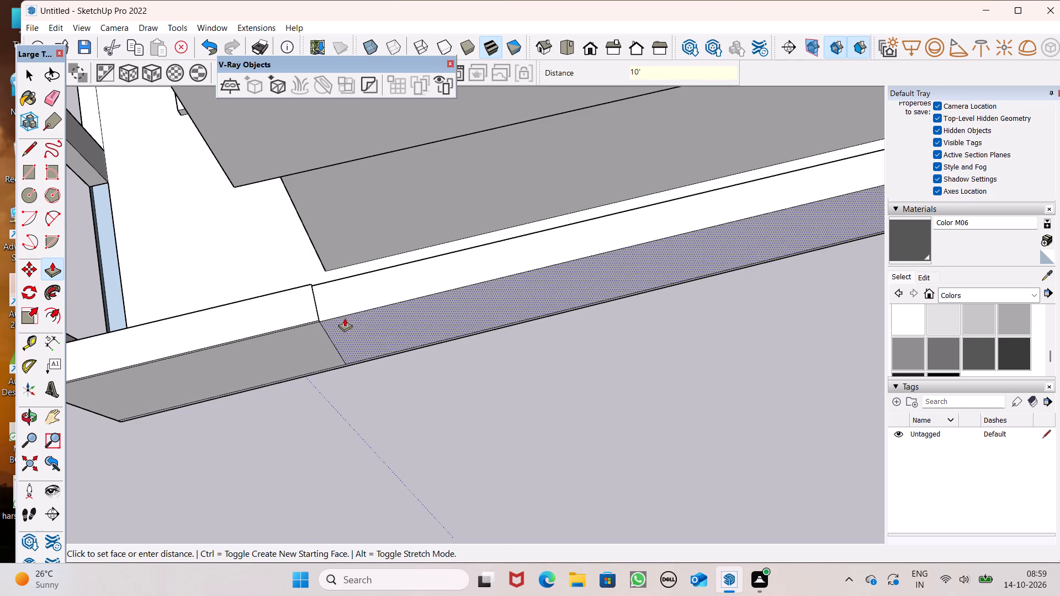
Push/Pull the top of the long right side wall up 3", flush with the front-right wall section.
left_click_drag(342, 310, 319, 310)
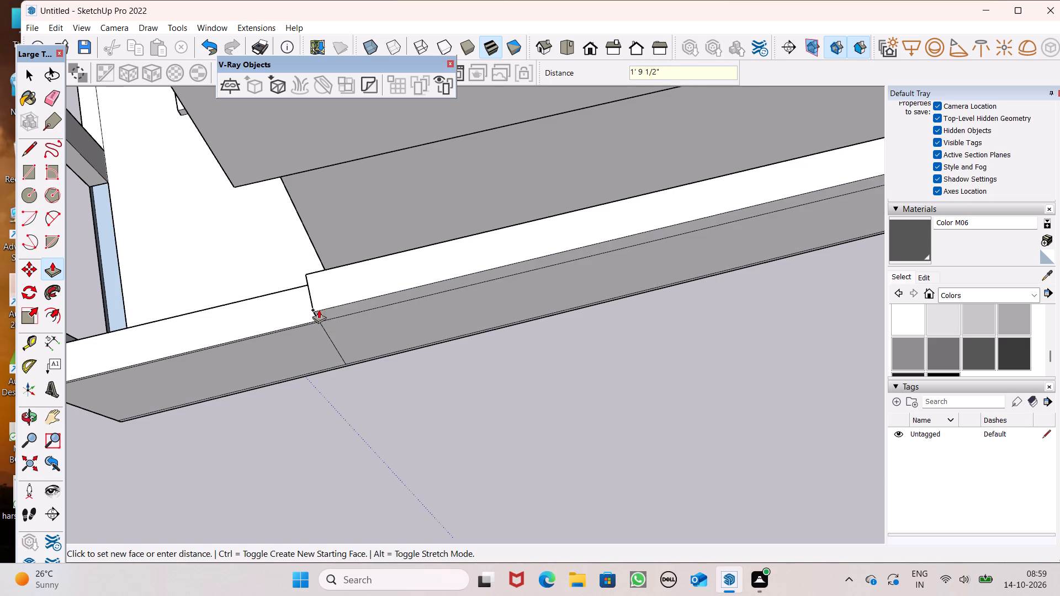
left_click_drag(319, 310, 294, 323)
scroll(210, 320, "down", 6)
scroll(331, 350, "down", 3)
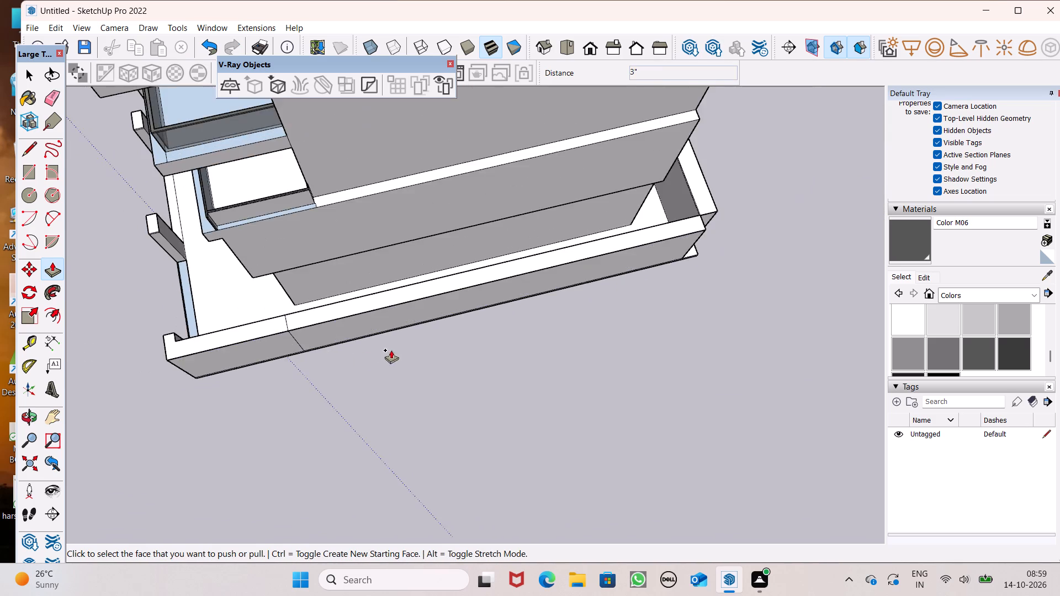
Push/Pull the low square at the boundary wall's rear-right corner up, flush with the tops of the adjoining walls.
middle_click_drag(391, 350, 270, 174)
scroll(643, 258, "up", 5)
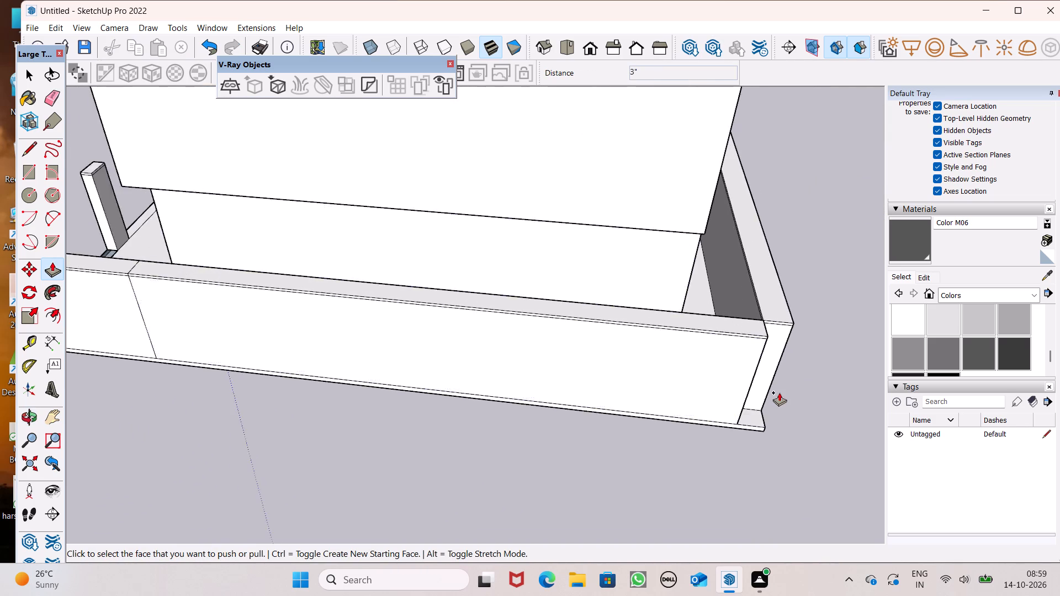
scroll(779, 392, "up", 1)
middle_click_drag(776, 401, 602, 366)
scroll(776, 401, "up", 1)
left_click_drag(522, 453, 528, 345)
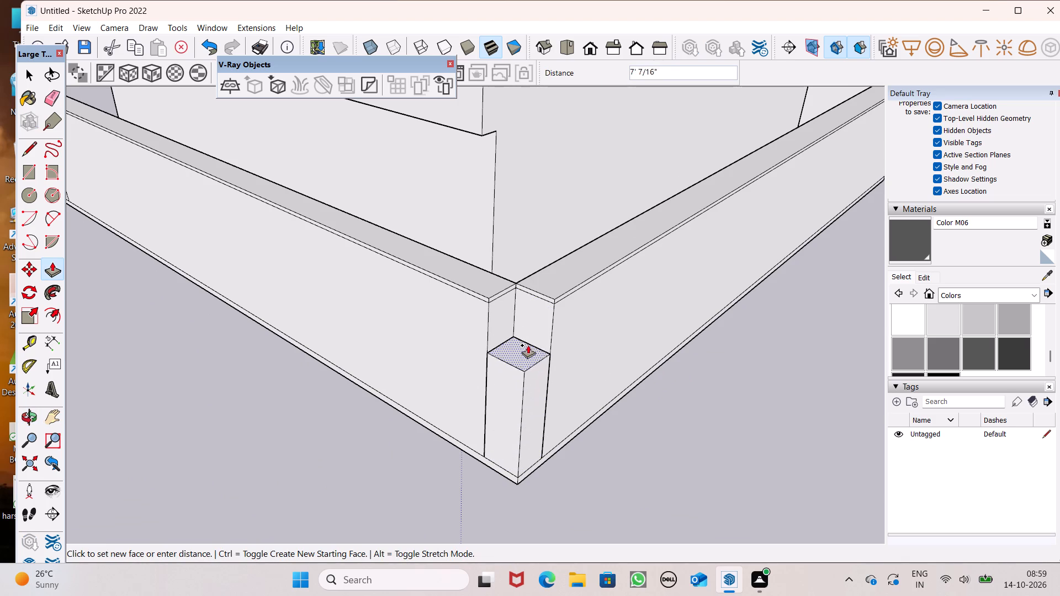
left_click_drag(528, 345, 553, 304)
left_click_drag(533, 305, 566, 287)
scroll(548, 318, "down", 1)
key("space")
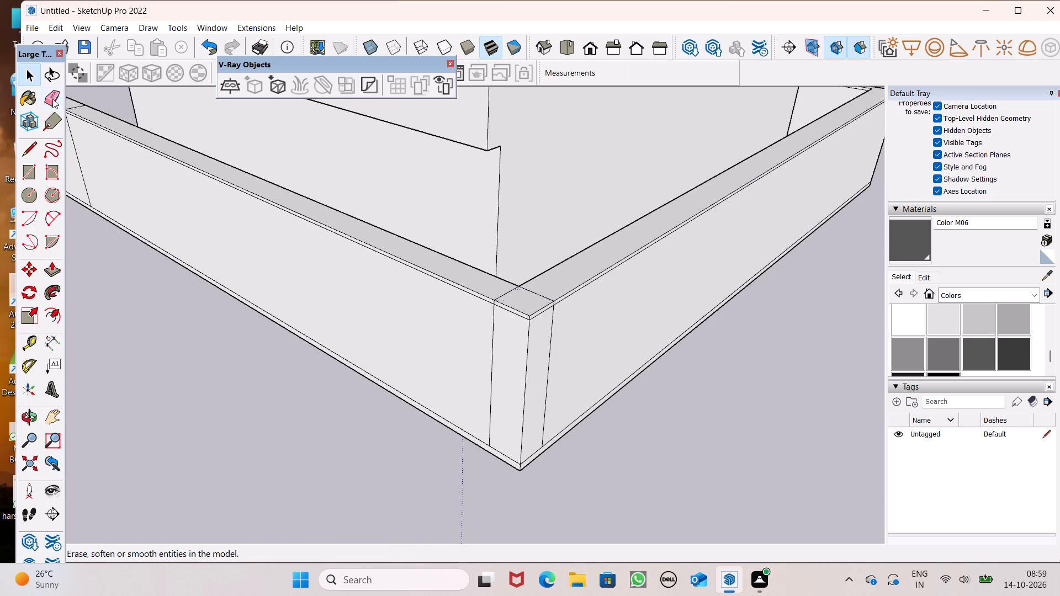
Erase the vertical seam lines and the top-face seam lines where the raised corner block meets both boundary walls.
left_click_drag(51, 98, 57, 112)
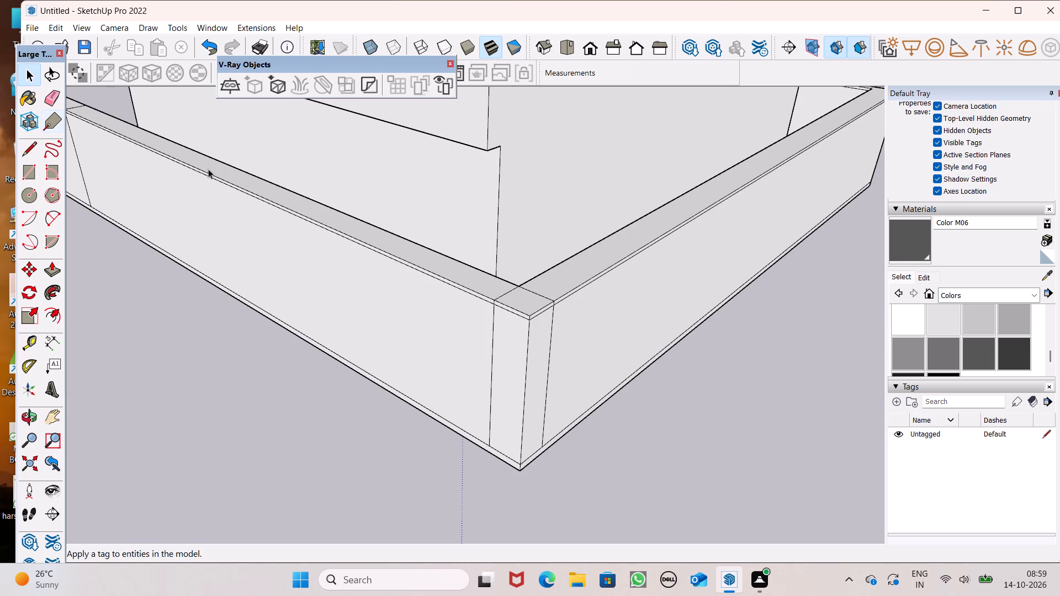
left_click(45, 93)
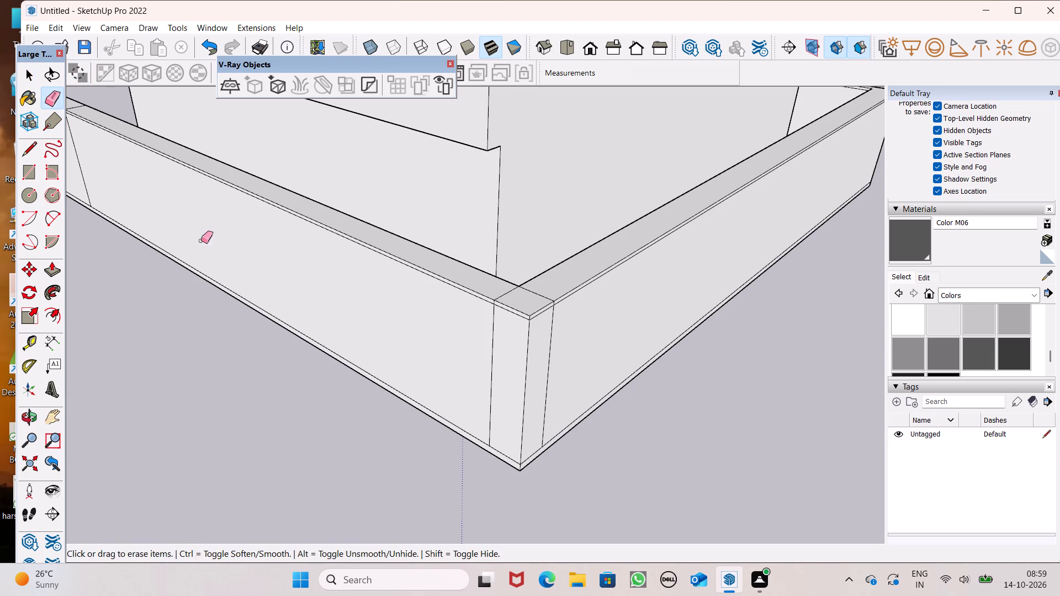
left_click(493, 387)
left_click(553, 384)
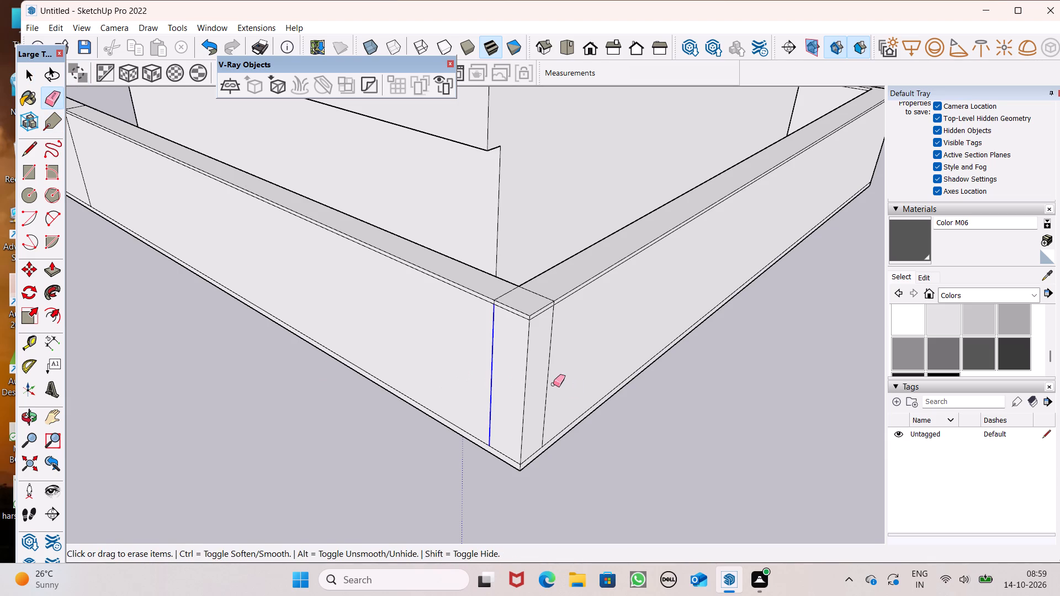
middle_click(549, 390)
scroll(549, 390, "up", 1)
left_click_drag(559, 380, 541, 387)
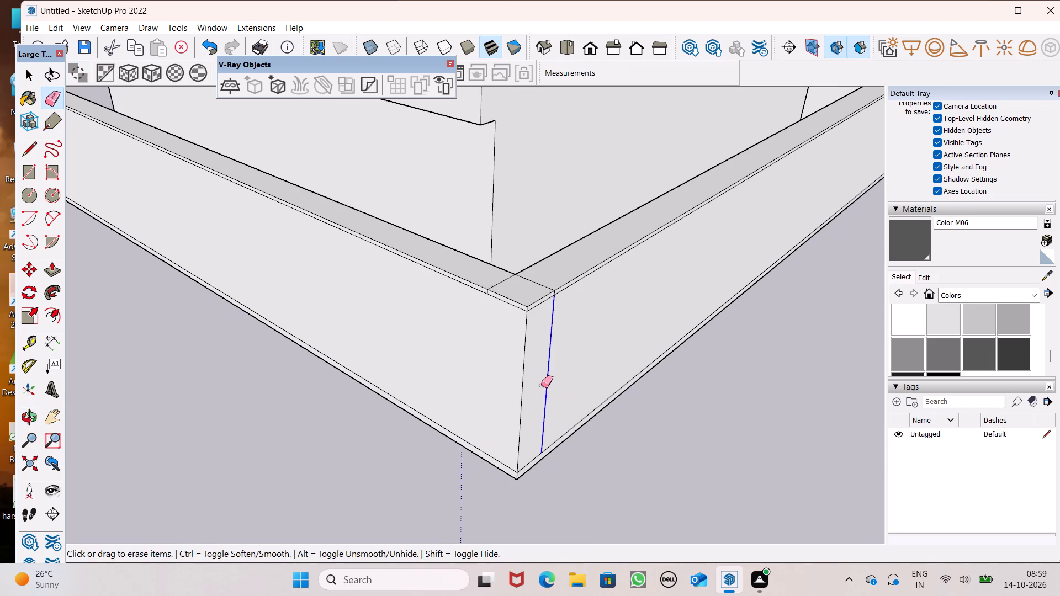
middle_click_drag(538, 425, 552, 565)
scroll(559, 496, "up", 6)
left_click_drag(538, 447, 521, 459)
left_click_drag(499, 448, 498, 461)
Erase the two short leftover seam lines on the narrow band below the wall top at the rear-right corner.
scroll(550, 432, "down", 6)
middle_click_drag(560, 480, 502, 369)
scroll(560, 479, "up", 1)
scroll(498, 465, "up", 4)
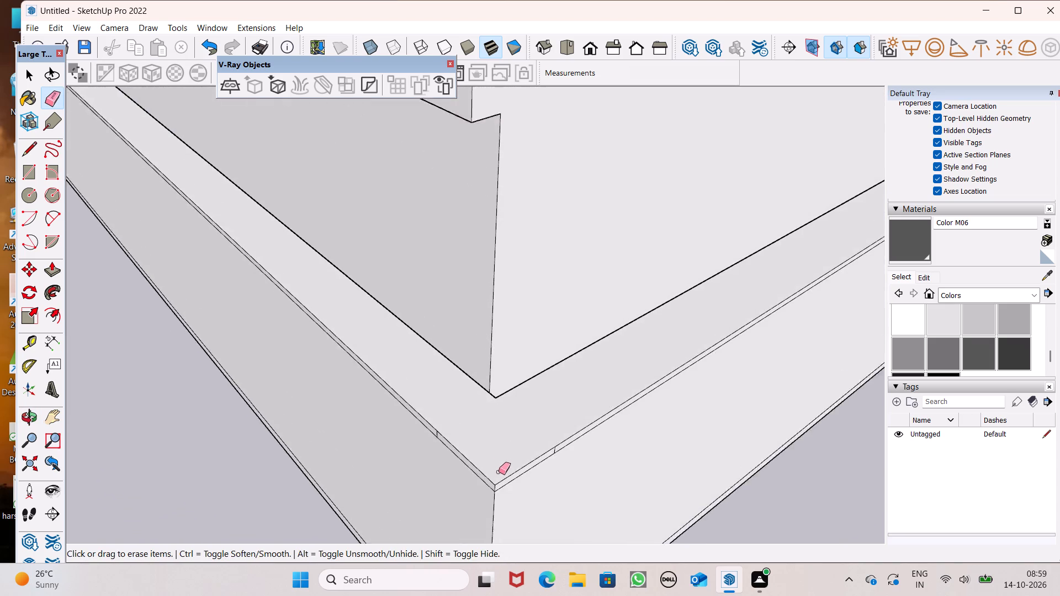
scroll(499, 472, "up", 2)
scroll(559, 461, "up", 5)
middle_click_drag(519, 455, 432, 380)
scroll(518, 455, "up", 1)
scroll(432, 380, "up", 1)
scroll(575, 514, "up", 2)
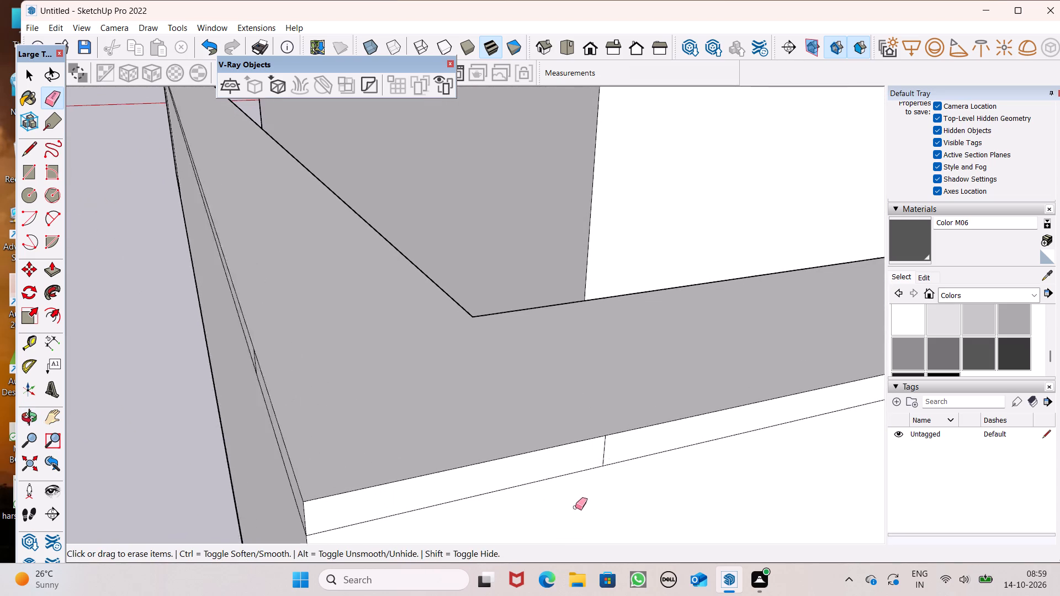
scroll(575, 507, "up", 3)
left_click_drag(616, 444, 604, 444)
scroll(592, 439, "down", 4)
middle_click_drag(415, 438, 719, 387)
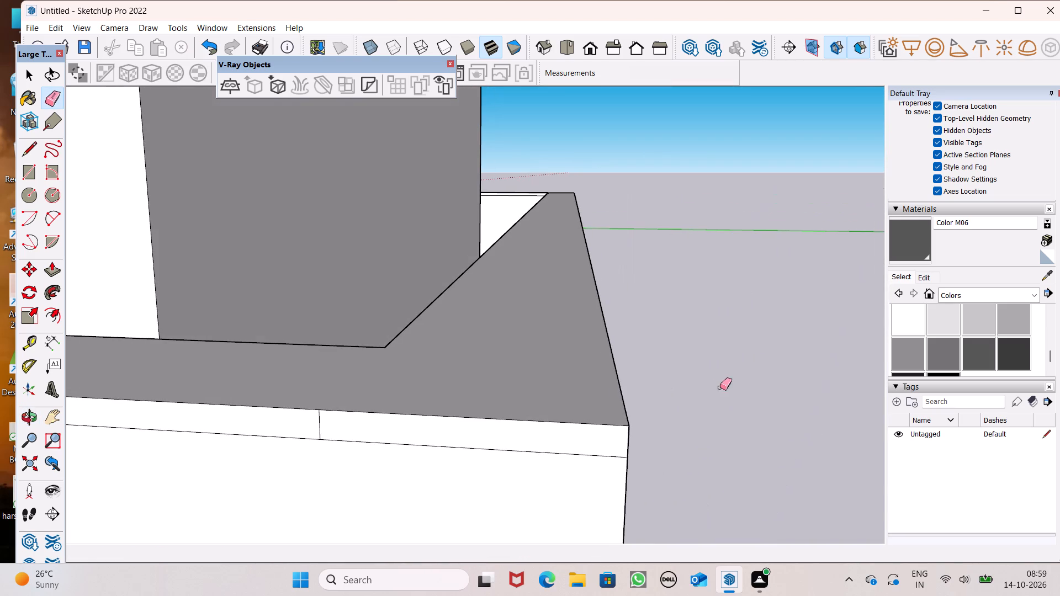
left_click_drag(318, 425, 334, 429)
key("space")
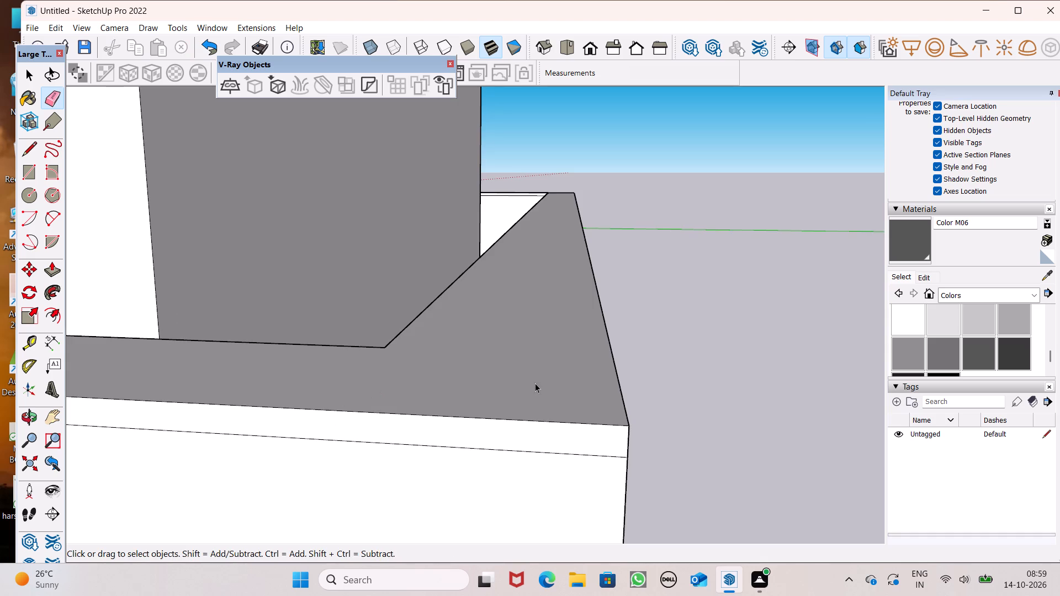
Draw an upright rectangle roughly 9.5' wide, parallel to the building's front and standing free to its right.
scroll(535, 383, "down", 6)
scroll(711, 284, "down", 3)
scroll(706, 294, "up", 1)
scroll(704, 296, "down", 11)
middle_click_drag(459, 378, 728, 383)
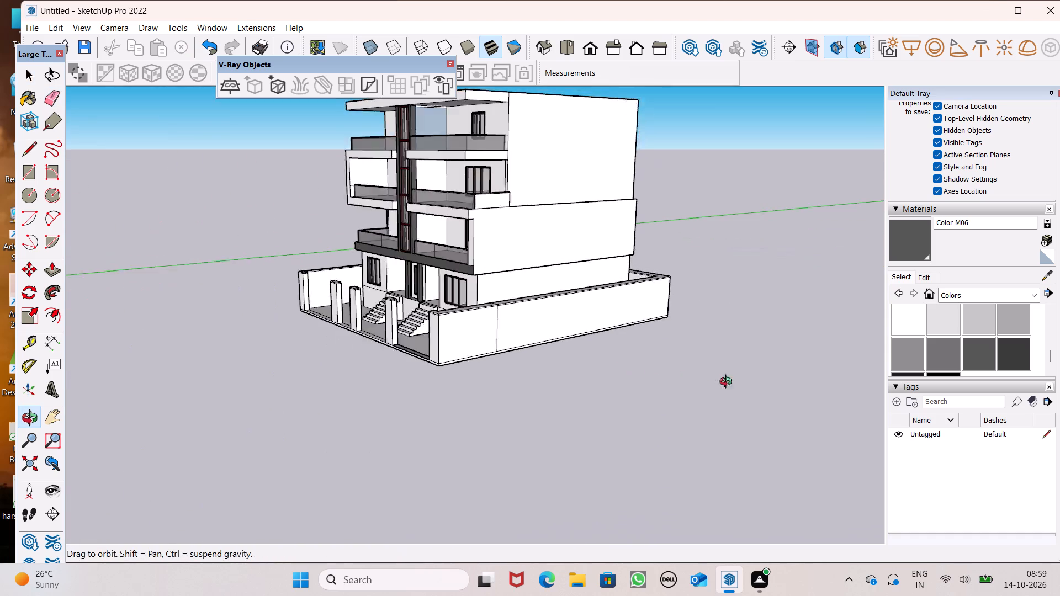
middle_click_drag(728, 383, 764, 375)
middle_click_drag(516, 376, 744, 409)
scroll(744, 409, "up", 1)
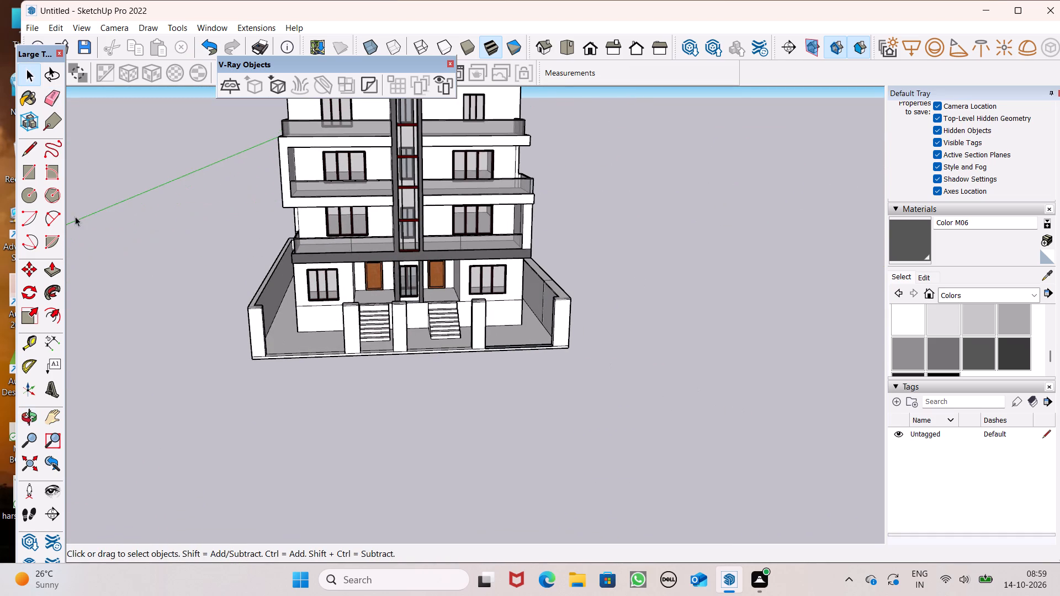
left_click(35, 172)
scroll(115, 260, "down", 5)
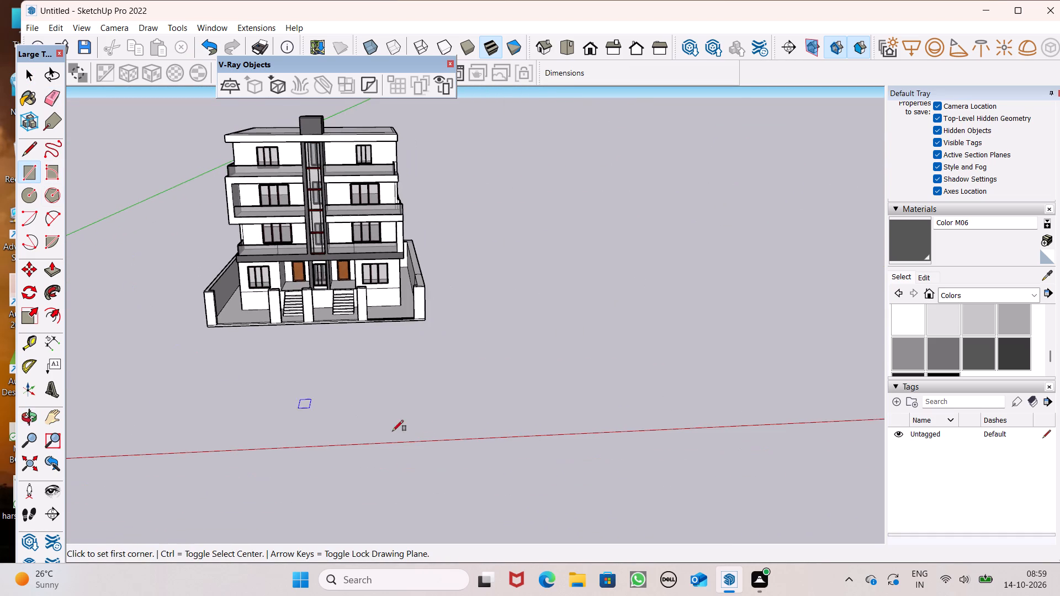
scroll(361, 354, "down", 4)
middle_click_drag(488, 428, 484, 405)
scroll(555, 359, "up", 4)
middle_click_drag(554, 361, 554, 334)
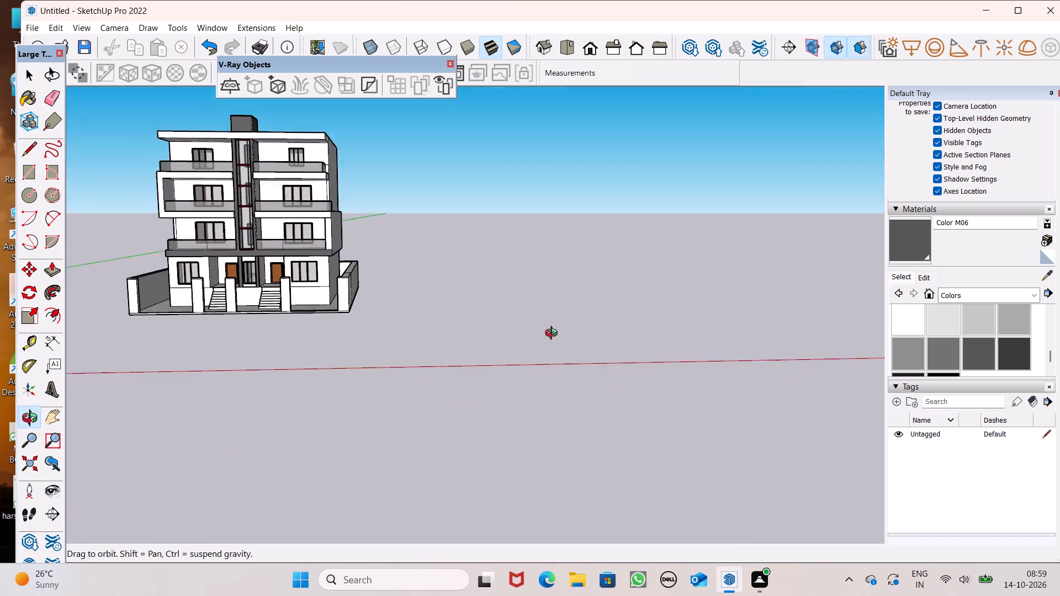
middle_click_drag(554, 334, 554, 322)
middle_click_drag(485, 318, 485, 291)
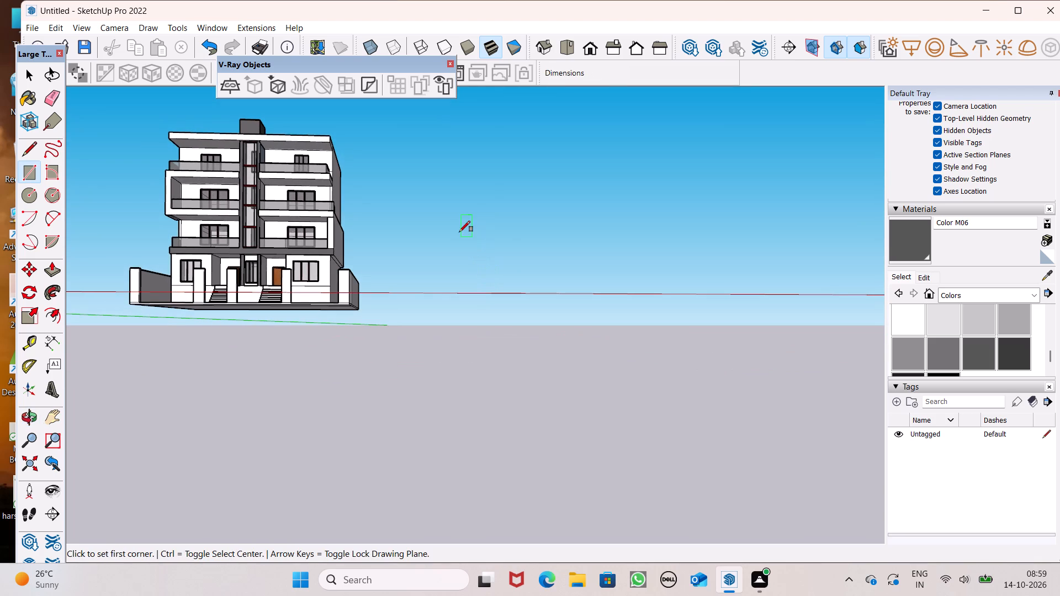
left_click(458, 226)
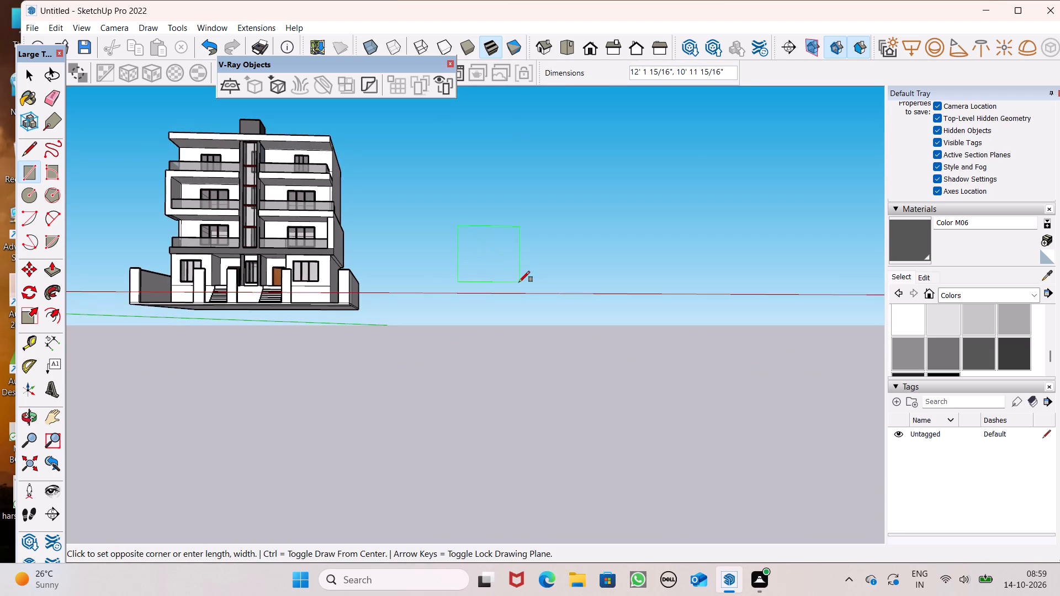
middle_click_drag(528, 263, 550, 301)
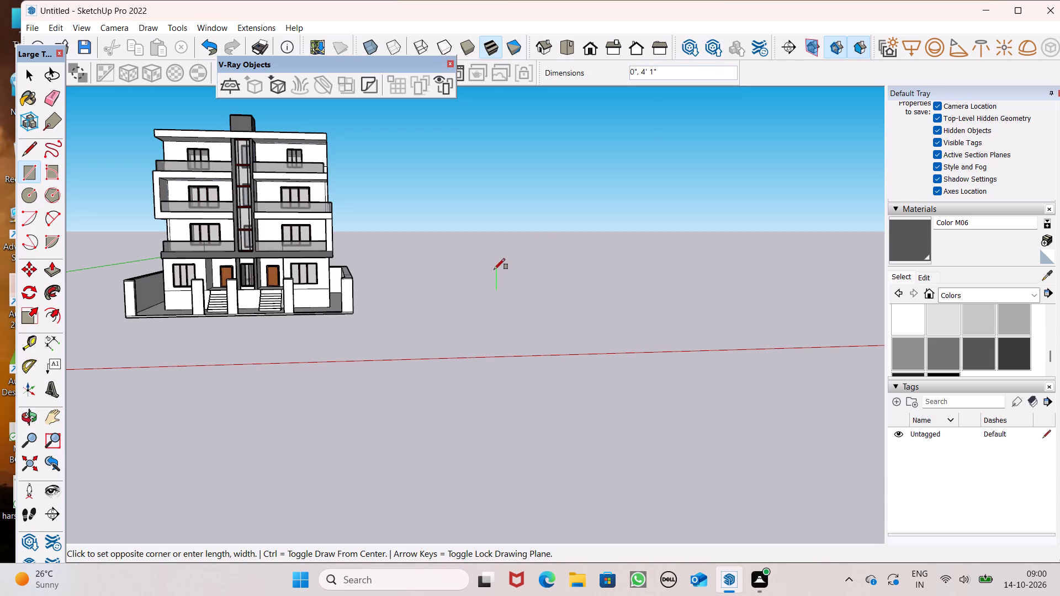
left_click(546, 252)
key("space")
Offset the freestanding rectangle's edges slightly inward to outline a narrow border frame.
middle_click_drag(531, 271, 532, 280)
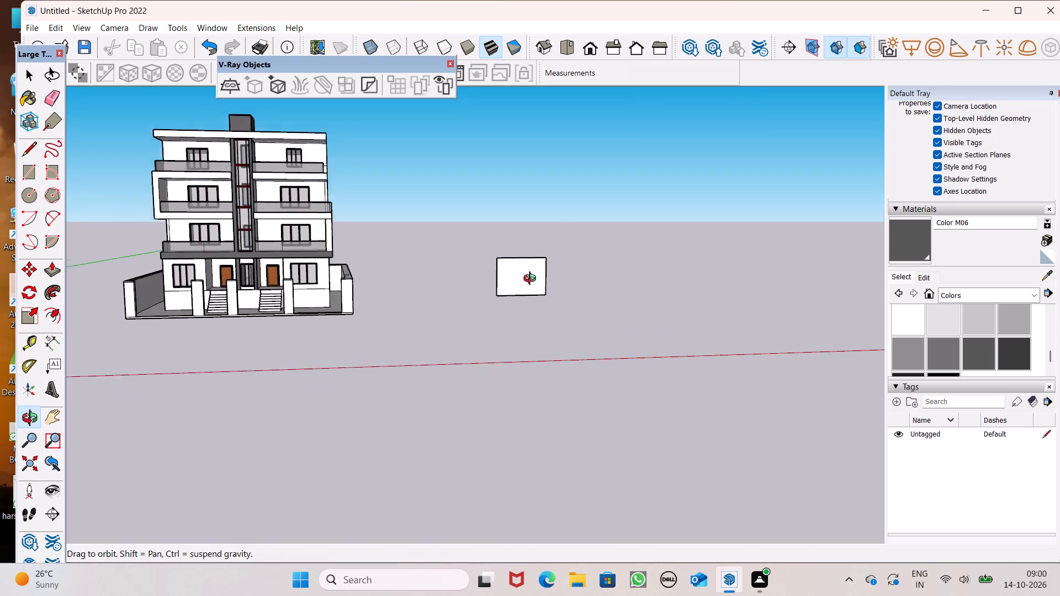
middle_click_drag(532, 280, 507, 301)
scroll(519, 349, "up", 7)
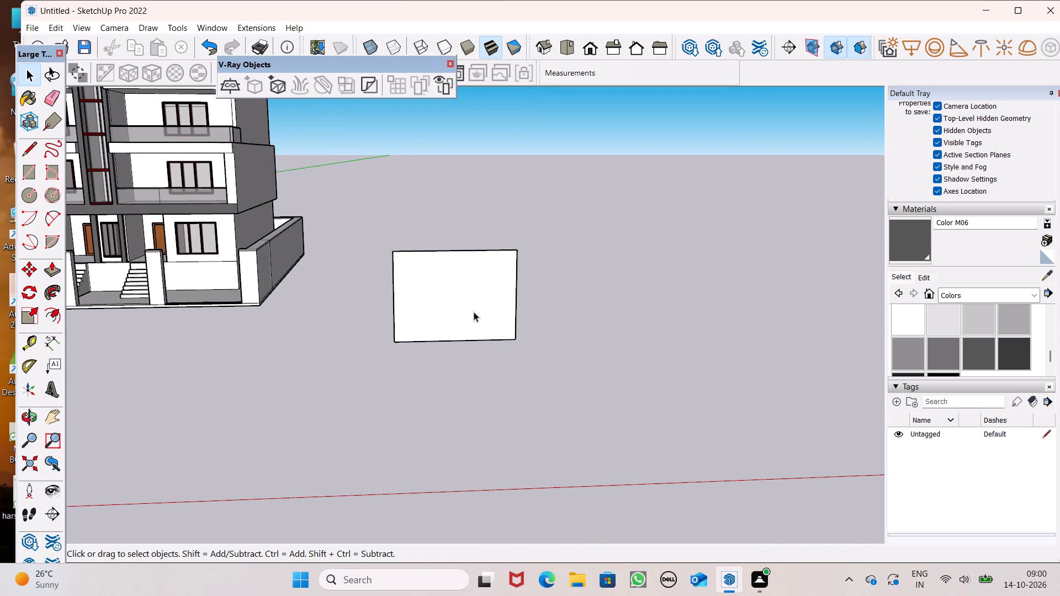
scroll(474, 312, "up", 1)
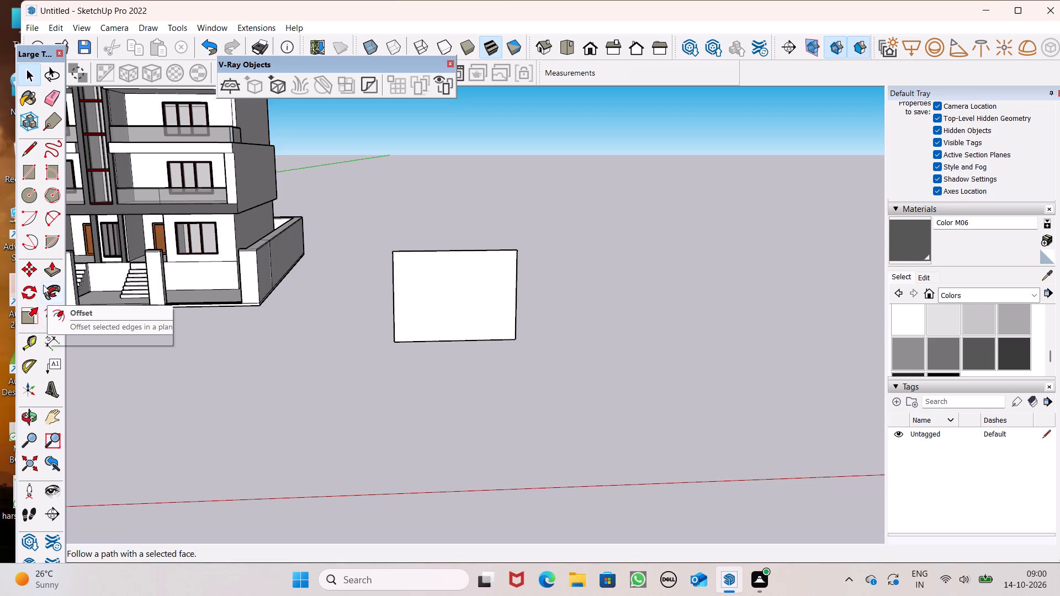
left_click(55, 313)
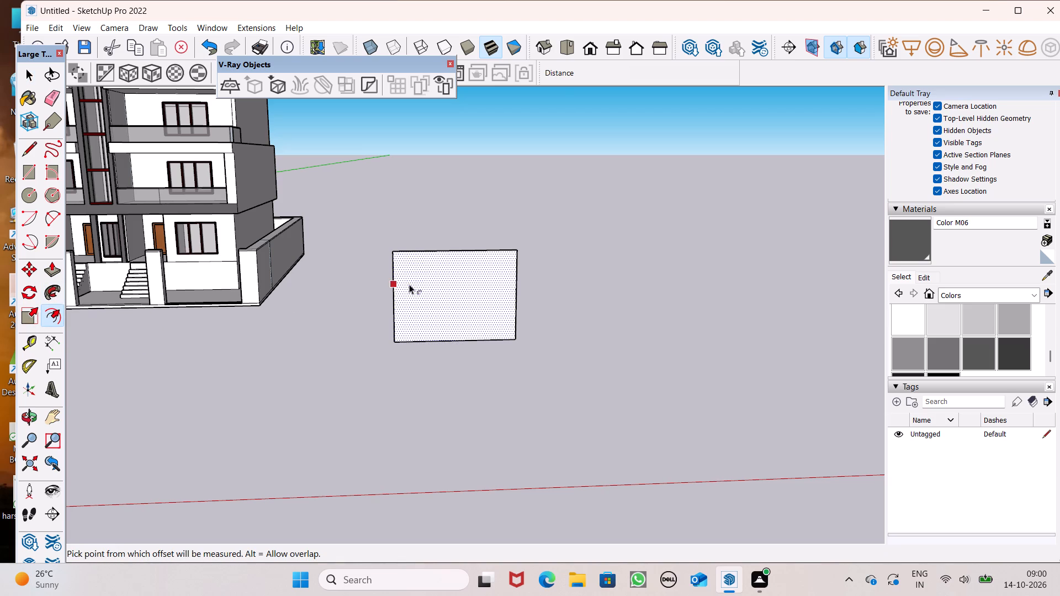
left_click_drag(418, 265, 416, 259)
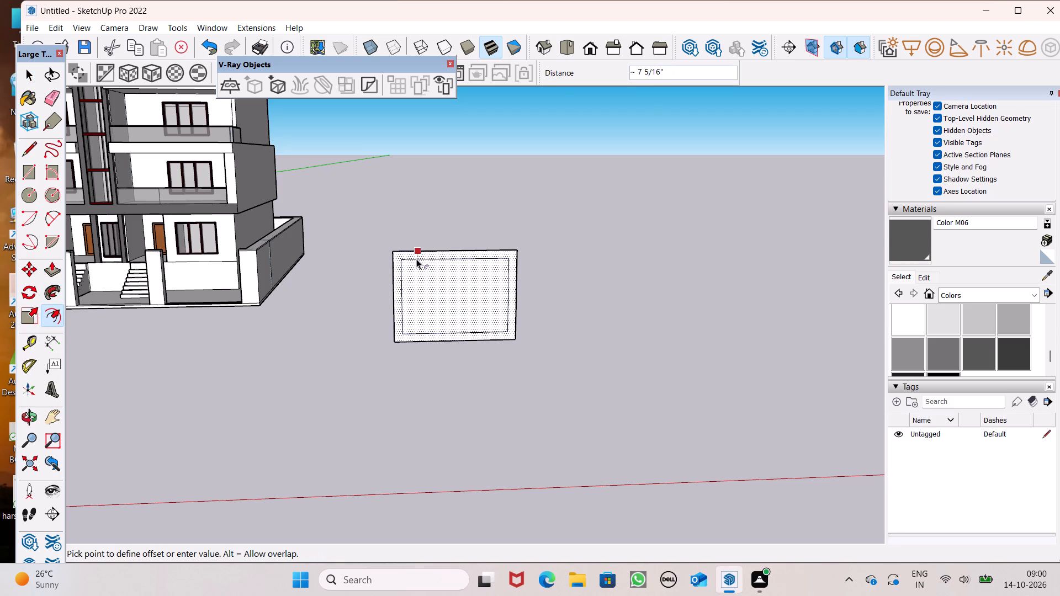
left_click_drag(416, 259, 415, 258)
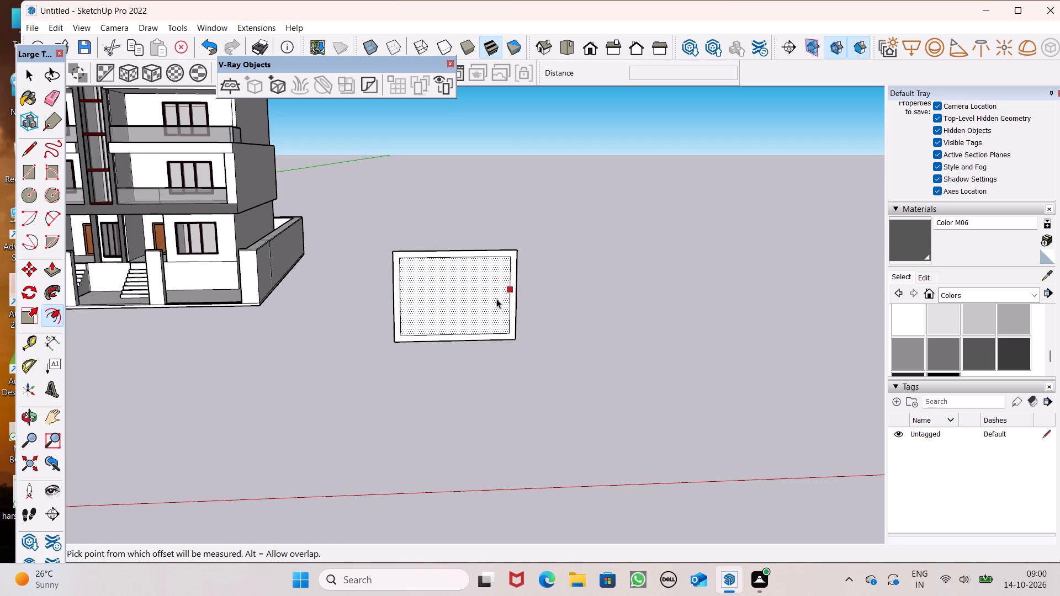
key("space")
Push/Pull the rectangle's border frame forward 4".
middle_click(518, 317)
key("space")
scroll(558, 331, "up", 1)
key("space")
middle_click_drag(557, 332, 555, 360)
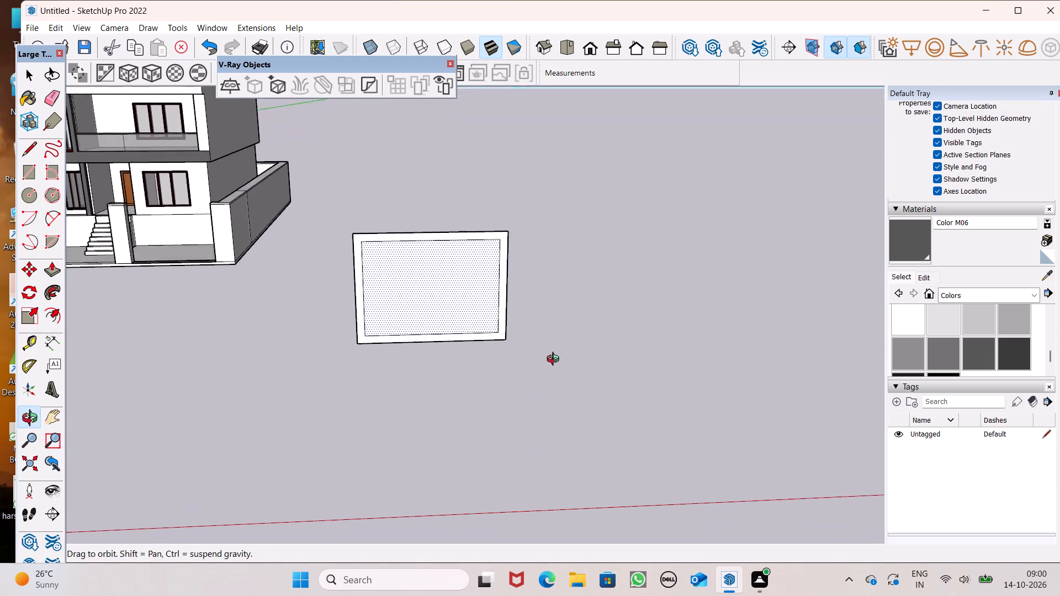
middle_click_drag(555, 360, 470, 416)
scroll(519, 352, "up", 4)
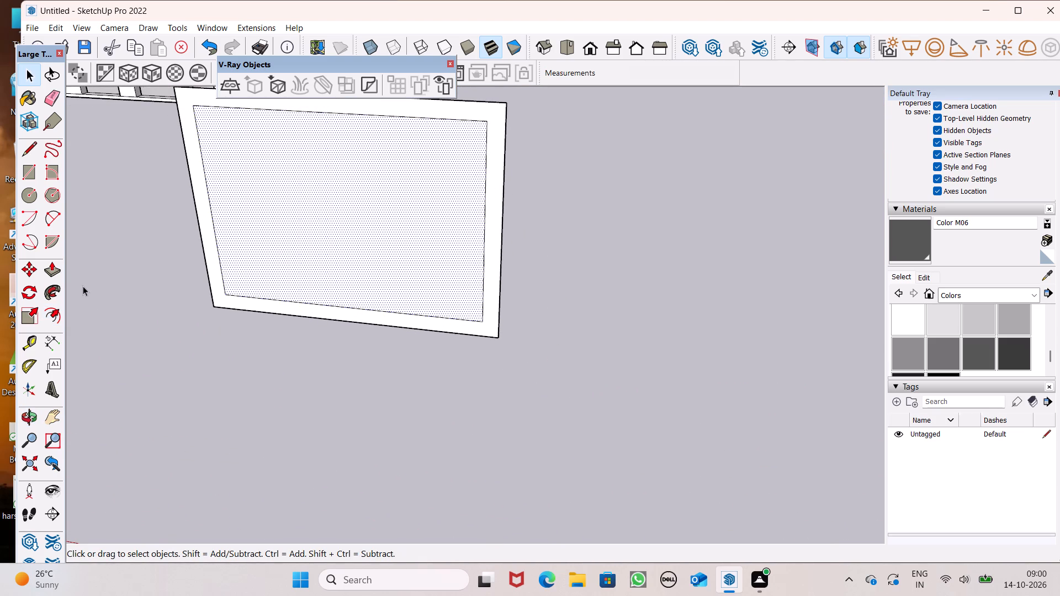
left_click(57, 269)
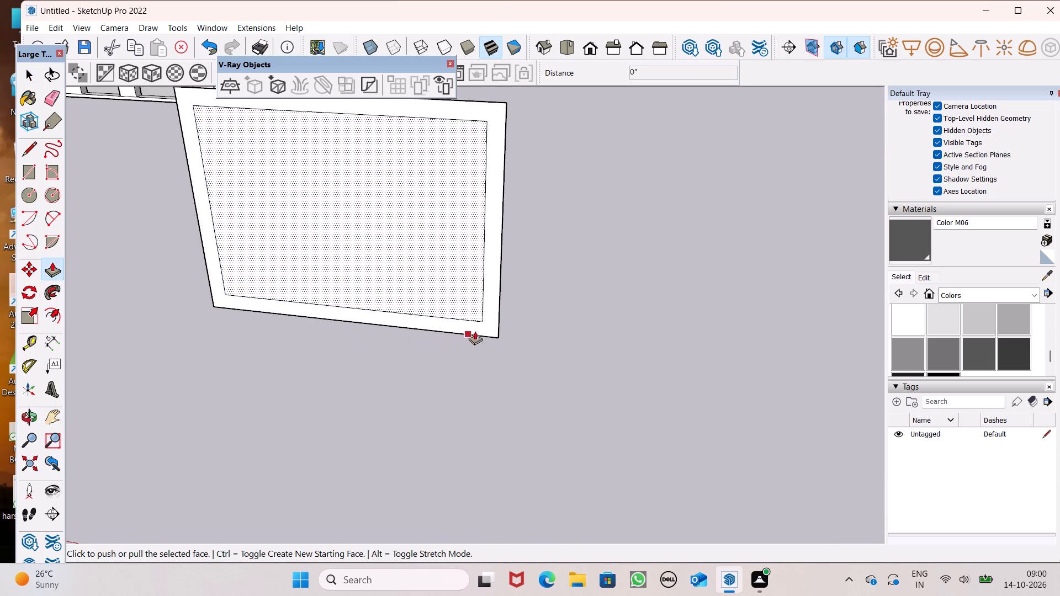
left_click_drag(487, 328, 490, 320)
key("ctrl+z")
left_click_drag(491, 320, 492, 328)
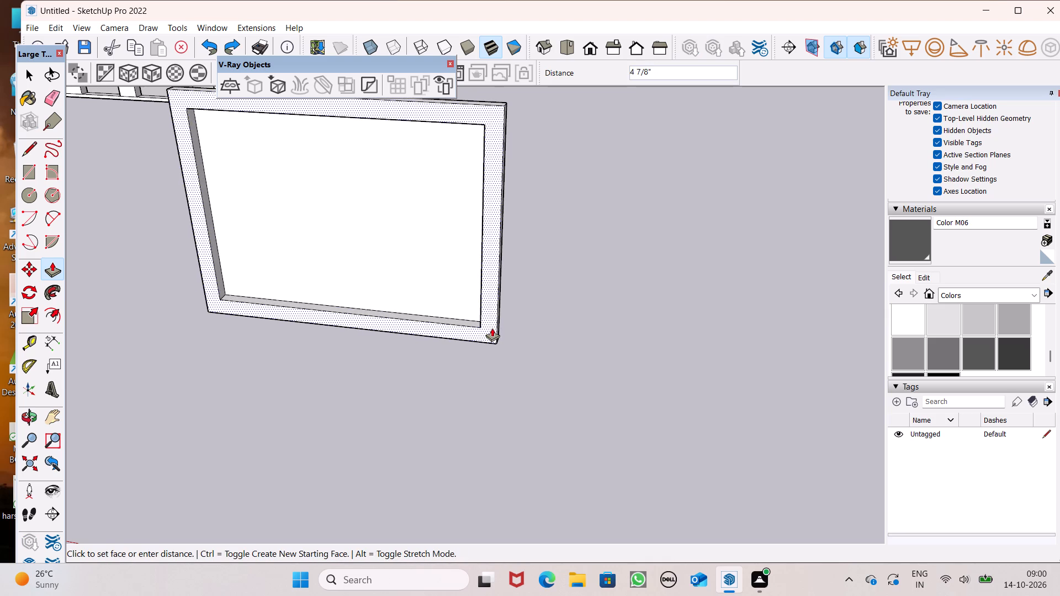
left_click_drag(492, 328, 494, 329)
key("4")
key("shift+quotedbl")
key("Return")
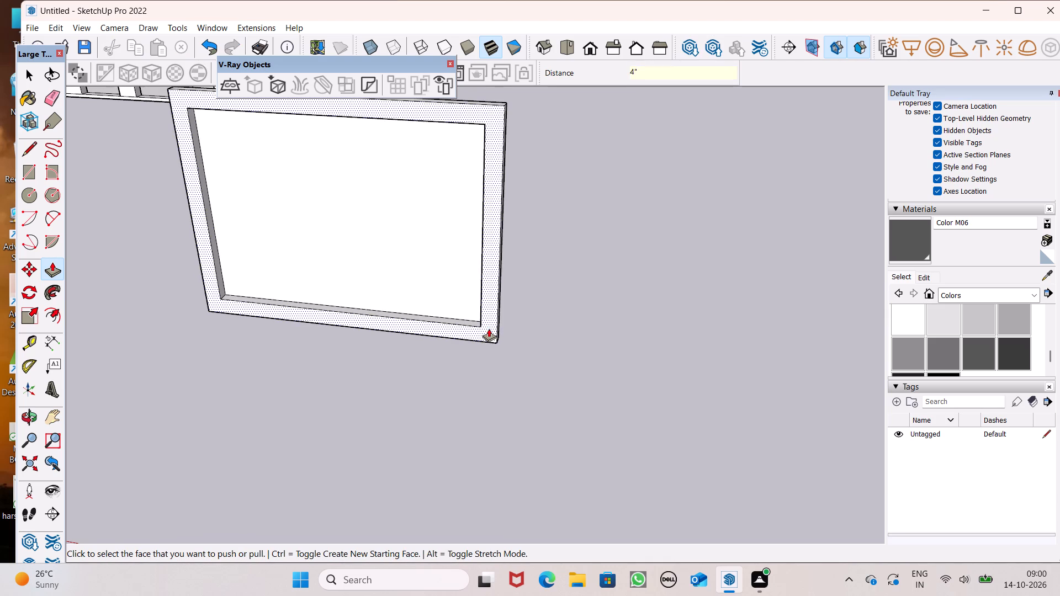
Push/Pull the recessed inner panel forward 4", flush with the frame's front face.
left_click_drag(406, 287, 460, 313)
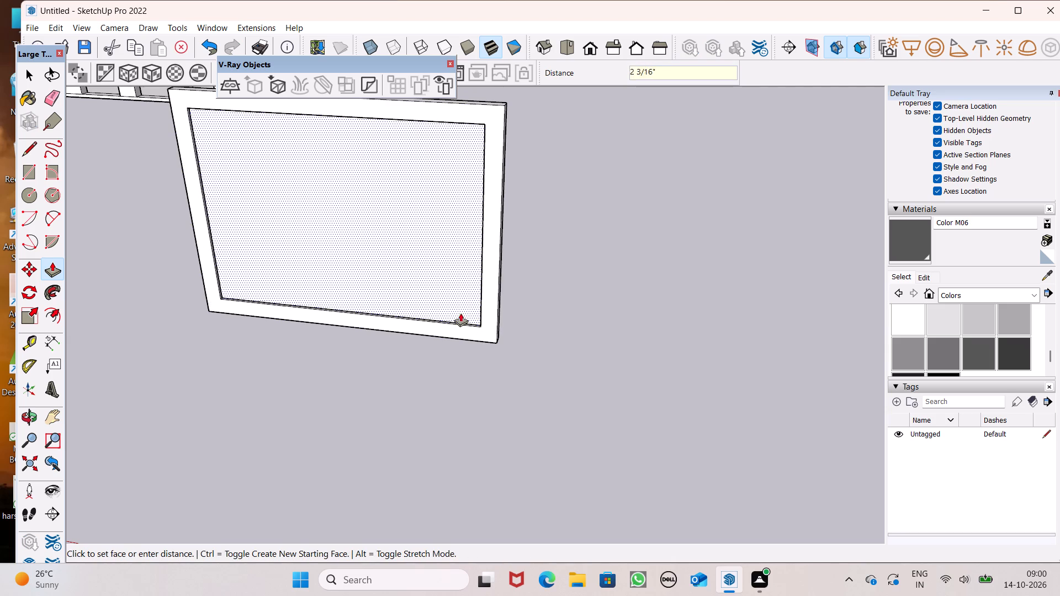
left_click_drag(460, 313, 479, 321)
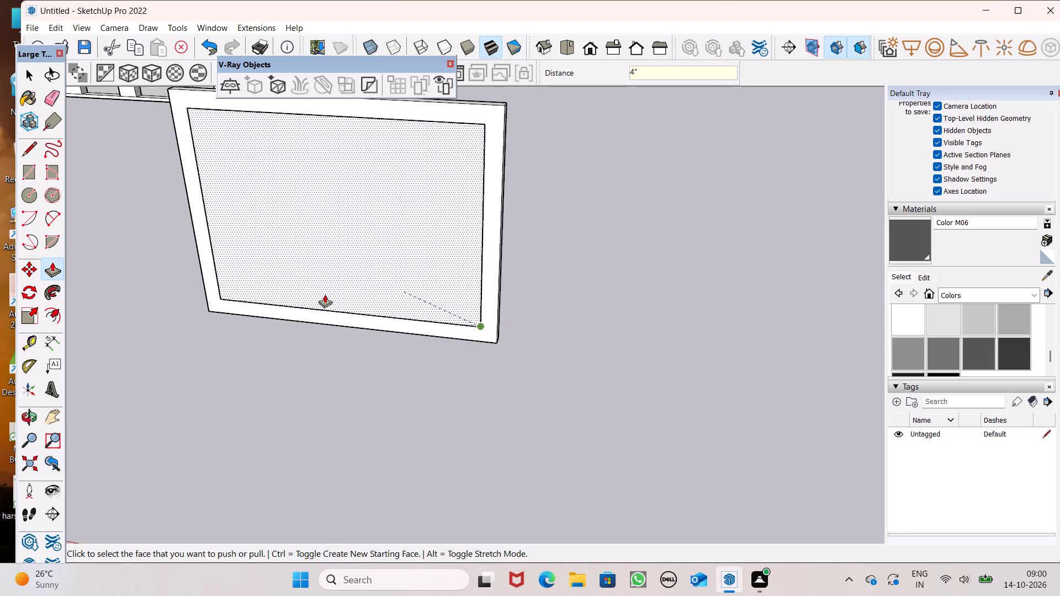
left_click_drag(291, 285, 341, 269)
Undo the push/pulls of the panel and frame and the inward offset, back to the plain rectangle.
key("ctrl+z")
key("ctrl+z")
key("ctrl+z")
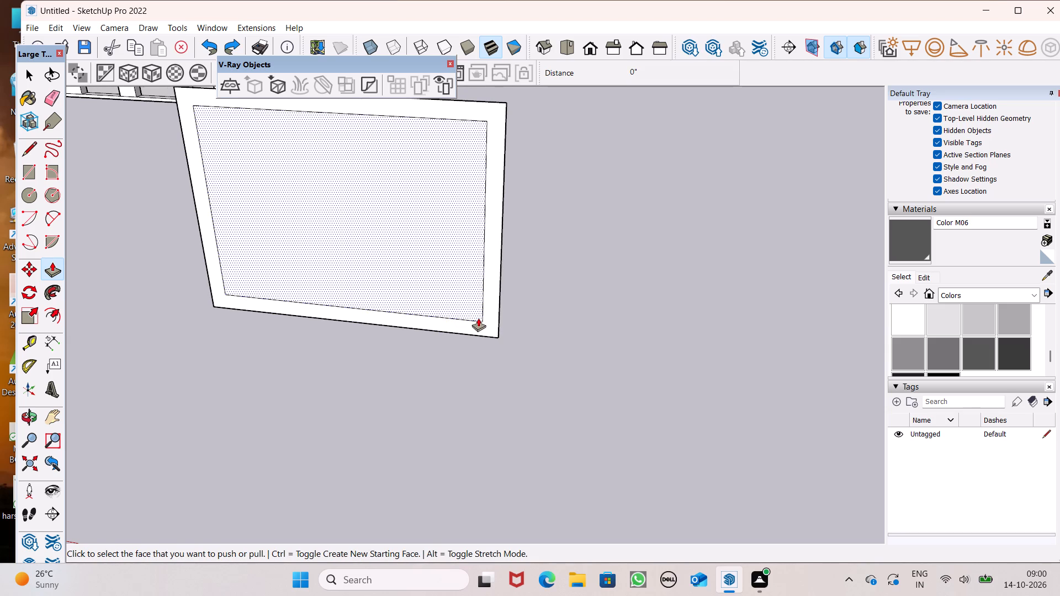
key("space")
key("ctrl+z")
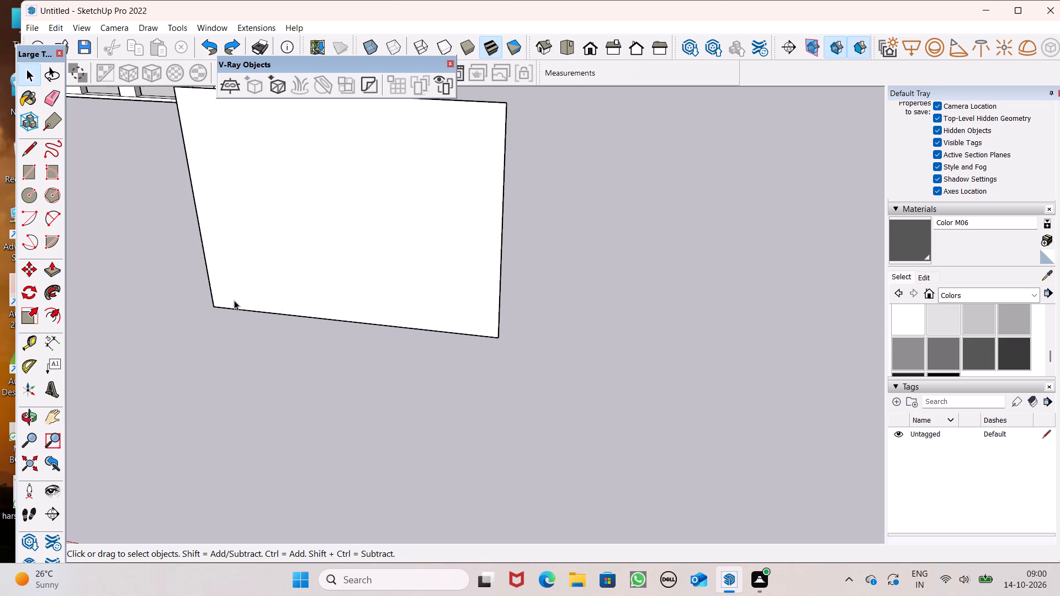
Push/Pull the freestanding rectangle 6" forward to make a thick panel.
left_click(56, 274)
left_click_drag(303, 292, 303, 295)
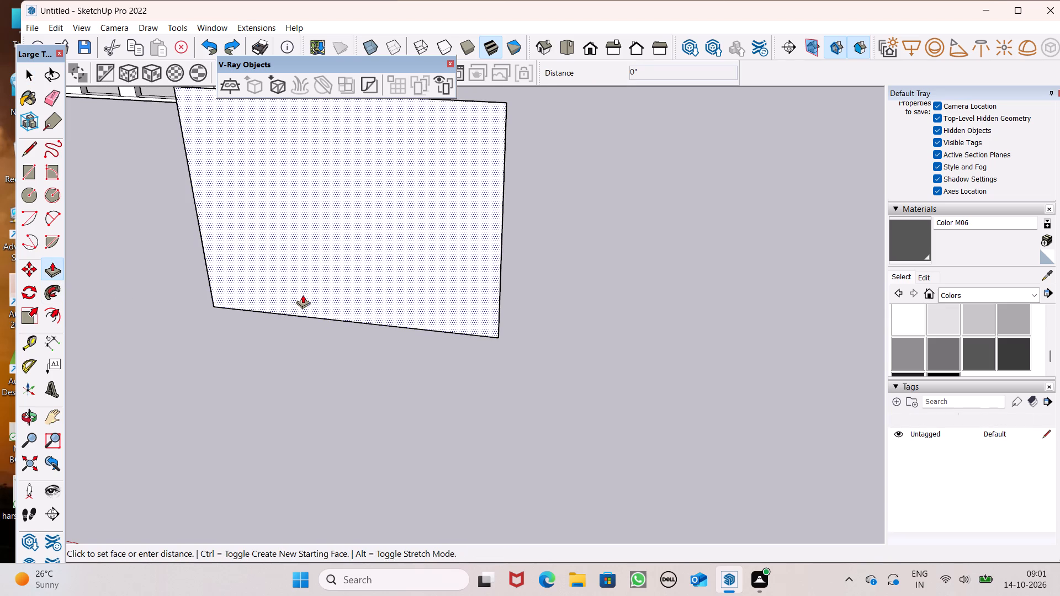
left_click_drag(303, 295, 299, 300)
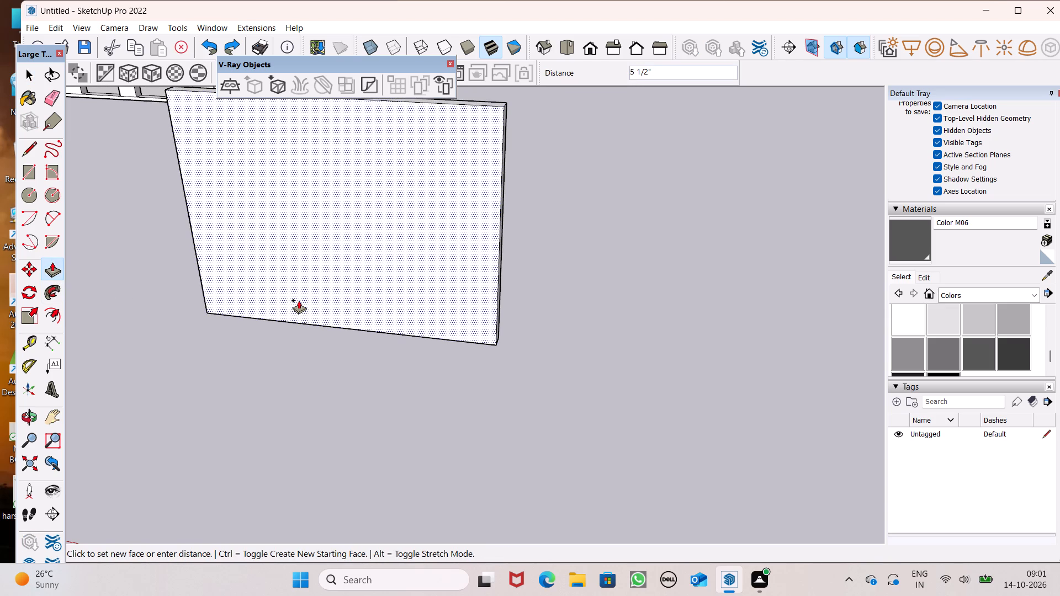
left_click_drag(299, 300, 298, 300)
key("6")
key("shift+quotedbl")
key("Return")
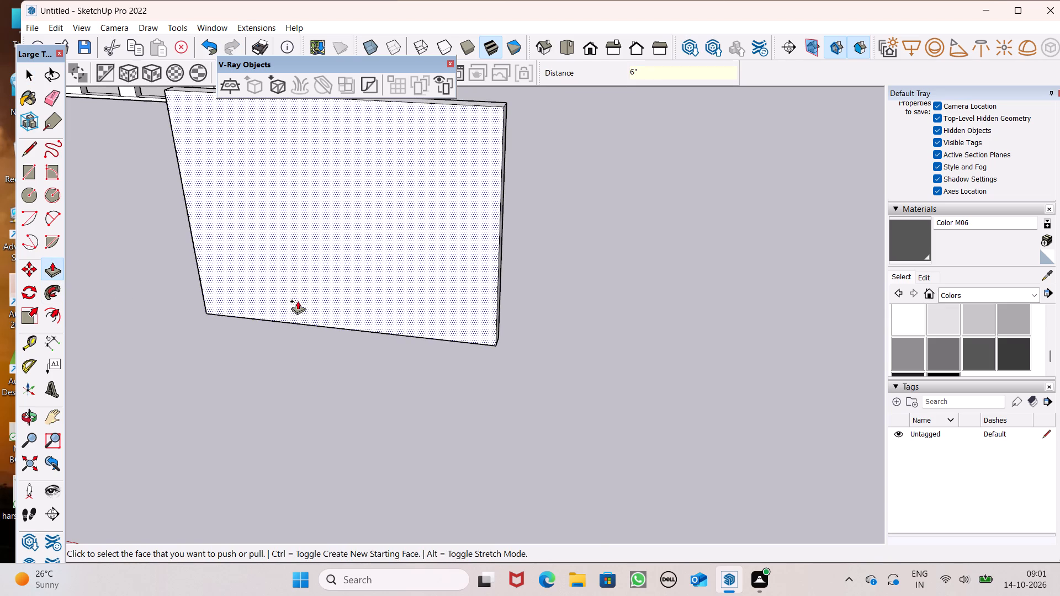
Offset the panel's front face edges slightly inward to outline a narrow border frame.
scroll(402, 337, "down", 6)
scroll(397, 346, "up", 1)
middle_click_drag(396, 346, 411, 384)
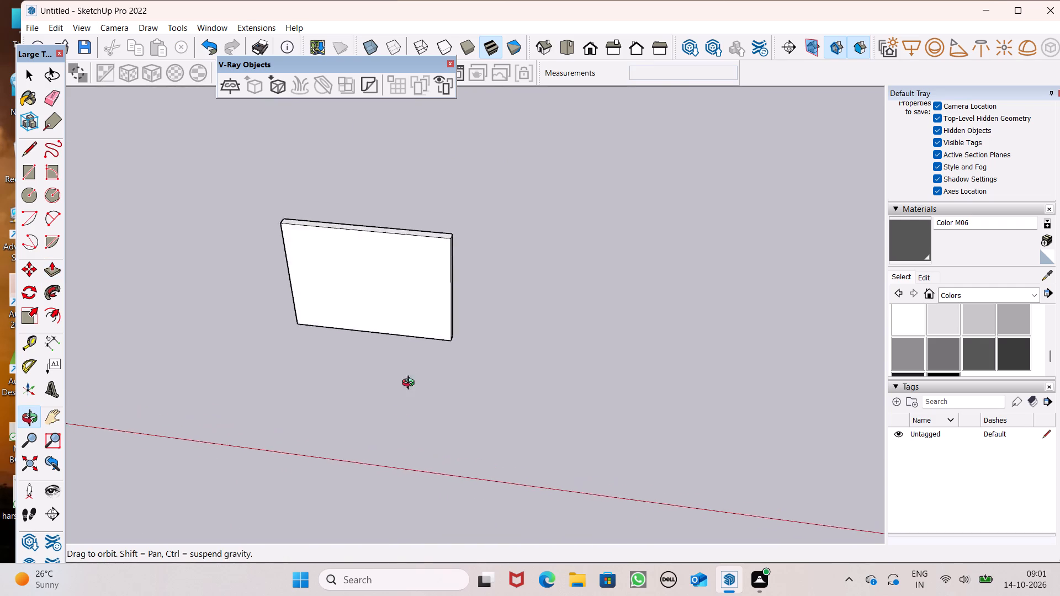
middle_click_drag(411, 384, 435, 285)
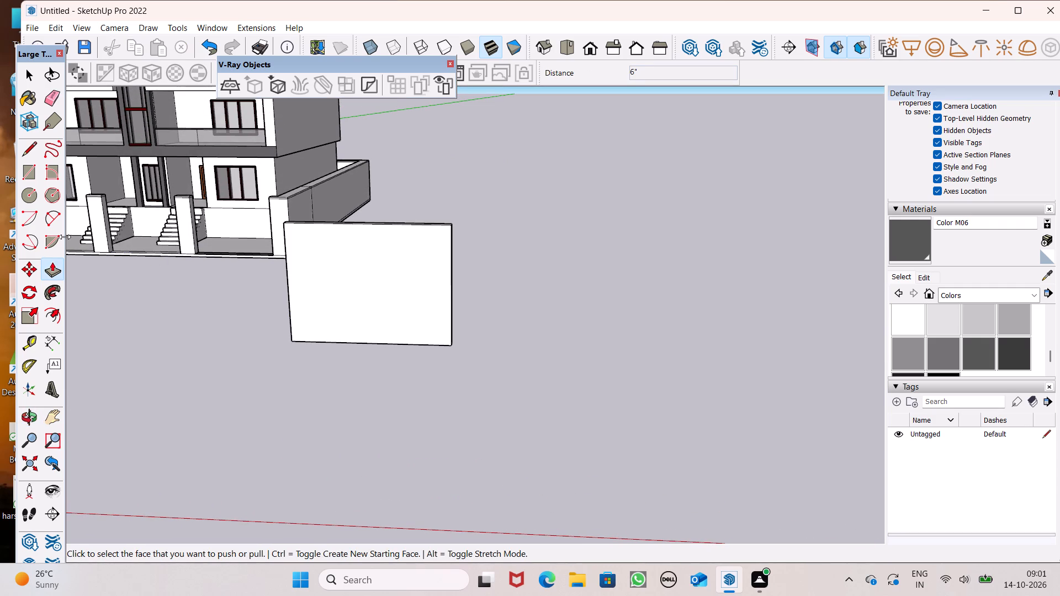
left_click(57, 319)
scroll(350, 247, "up", 4)
left_click_drag(352, 246, 353, 246)
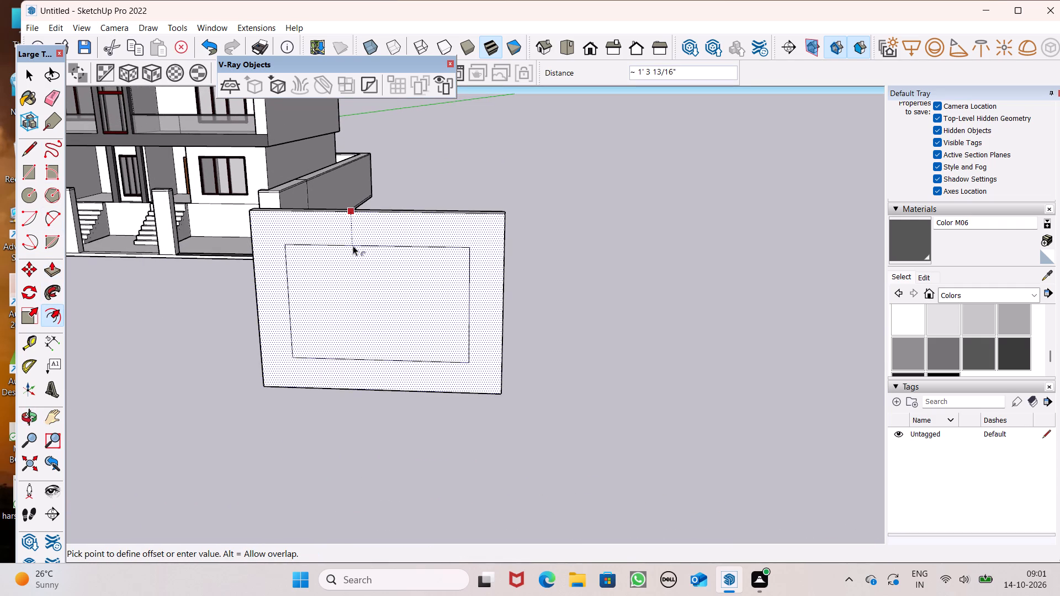
left_click_drag(353, 246, 355, 222)
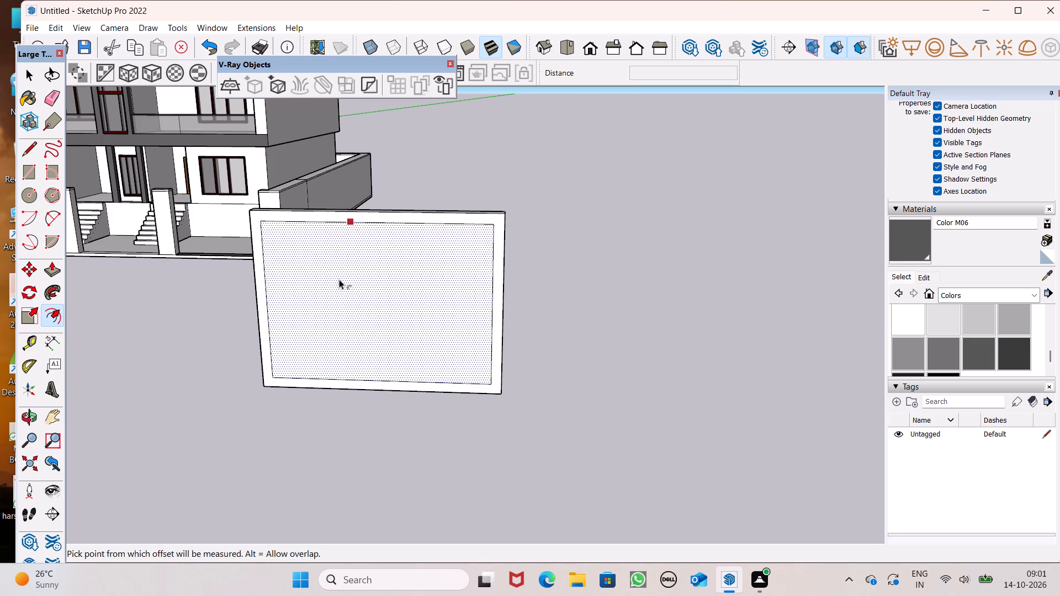
key("space")
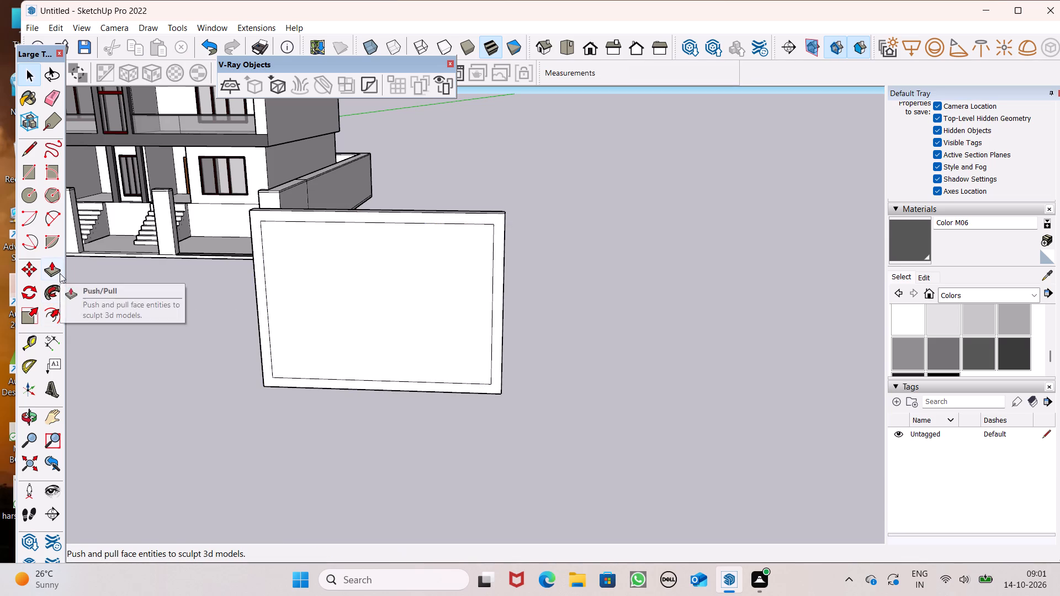
Push/Pull the inner face back 6" through the panel to cut an opening and leave a hollow frame.
left_click(50, 272)
left_click_drag(332, 356, 370, 337)
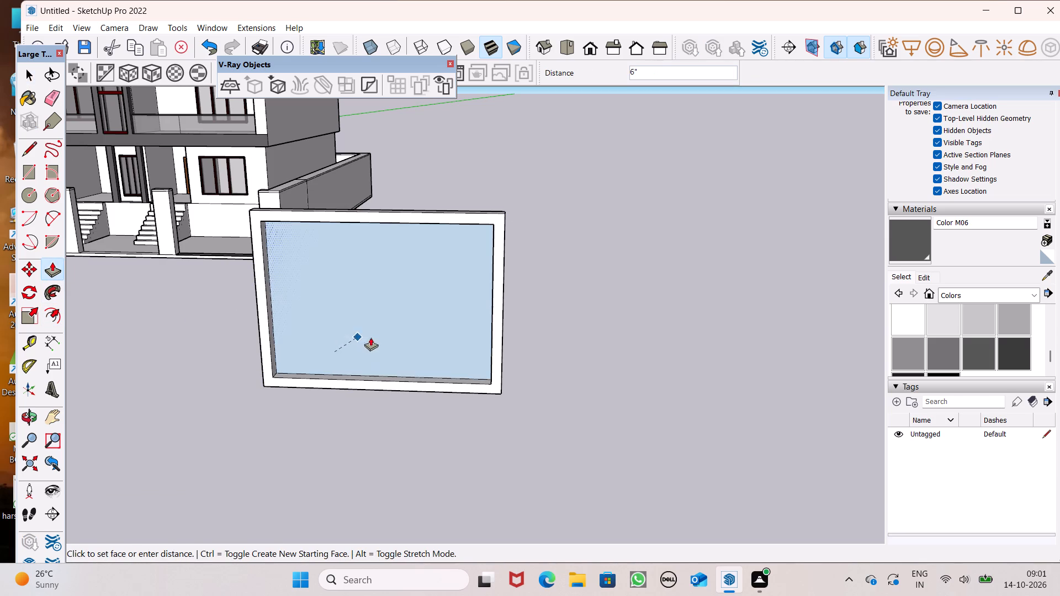
left_click_drag(370, 337, 373, 337)
key("space")
Move the whole hollow frame close to the building, just in front of the front boundary line near the corner pillar.
middle_click_drag(449, 371, 379, 386)
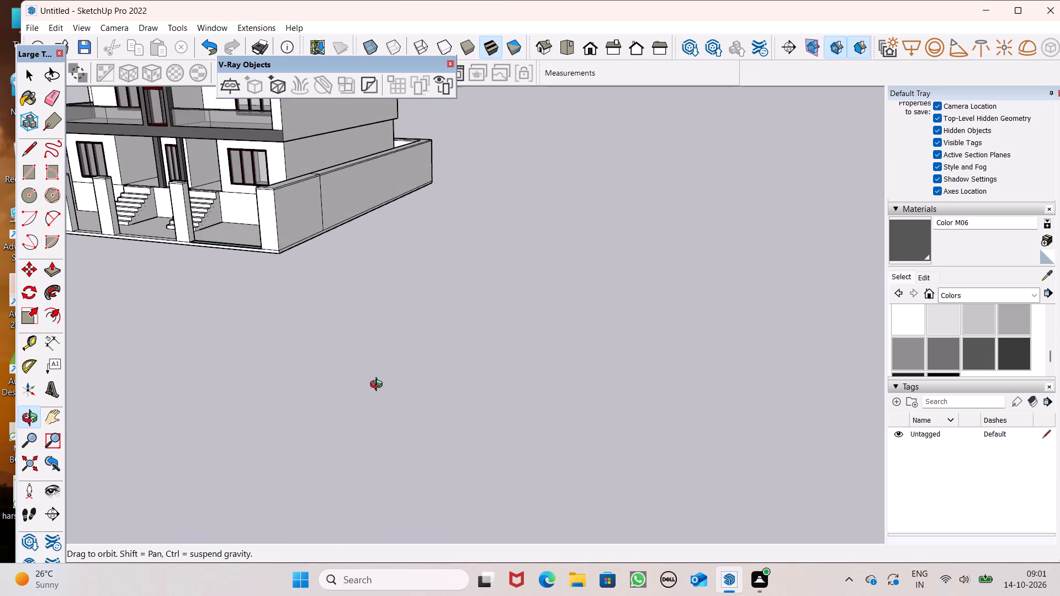
middle_click_drag(379, 386, 464, 372)
middle_click_drag(411, 364, 375, 377)
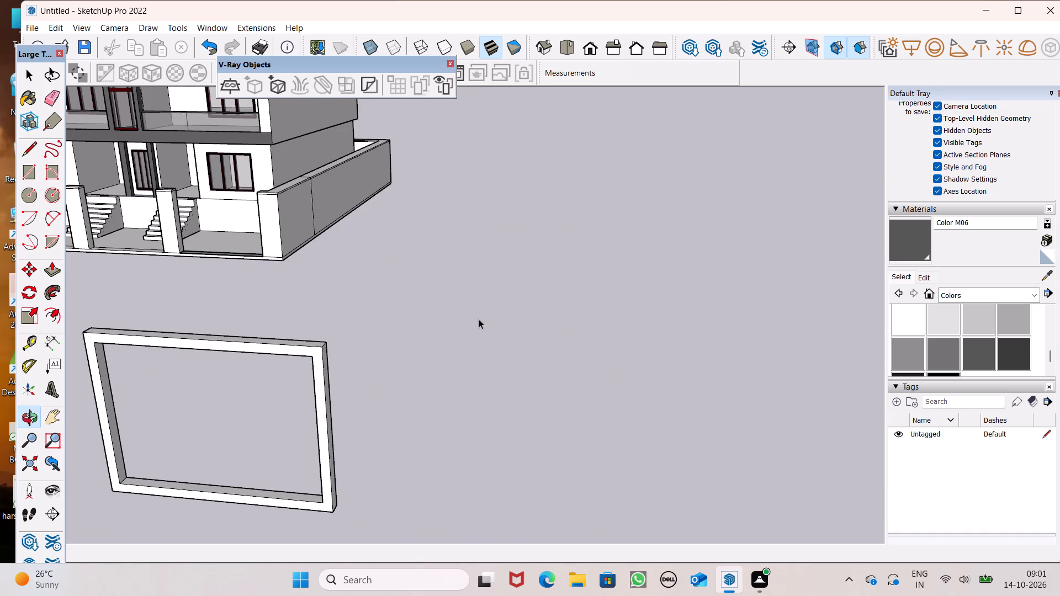
scroll(479, 319, "down", 6)
middle_click_drag(438, 392, 334, 408)
scroll(191, 402, "up", 8)
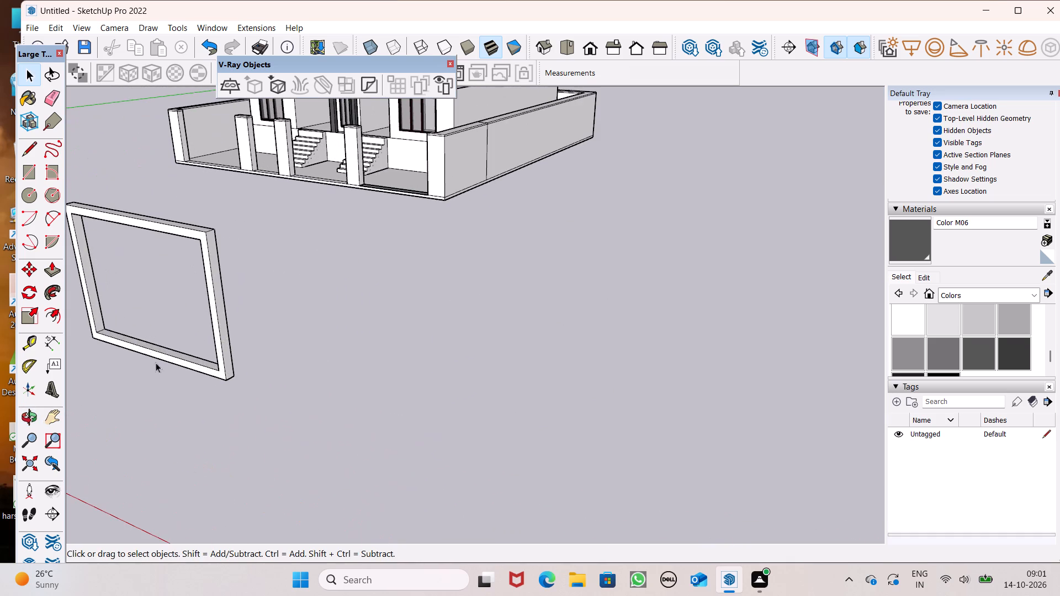
scroll(556, 334, "down", 6)
middle_click_drag(563, 353, 516, 371)
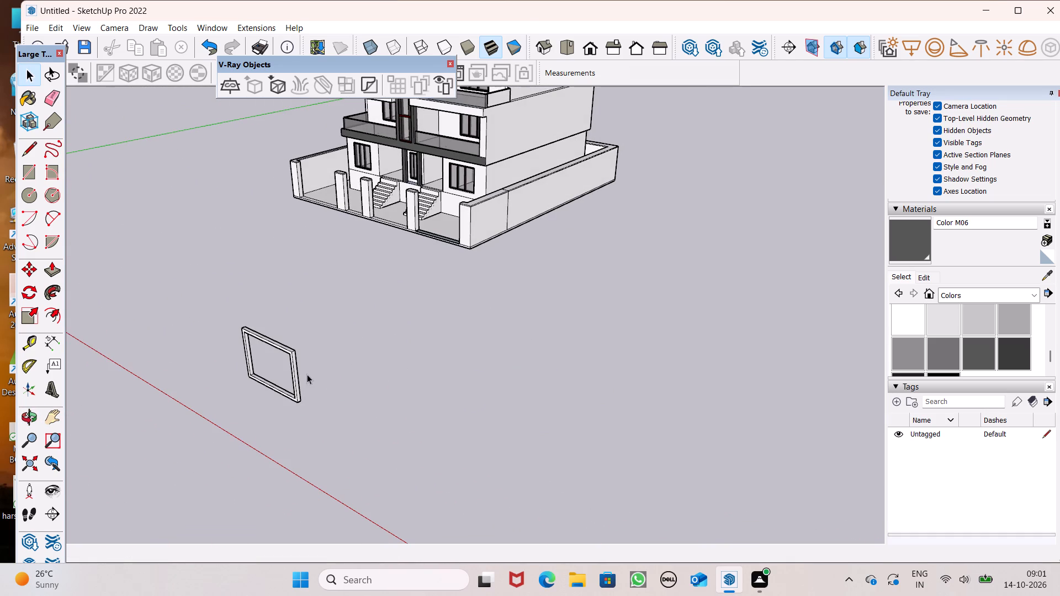
triple_click(298, 371)
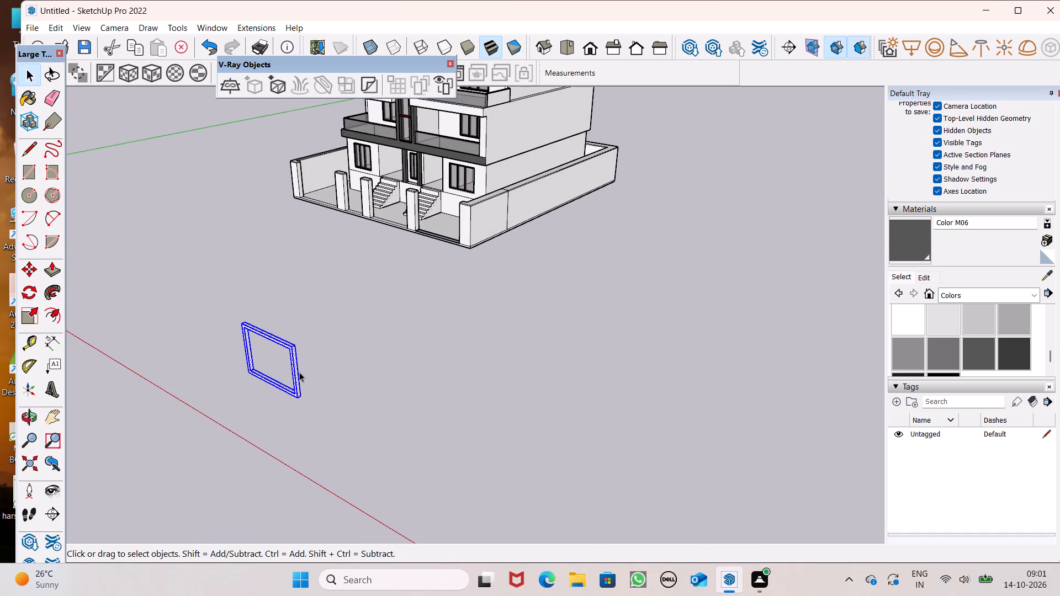
key("m")
key("Return")
left_click_drag(292, 393, 426, 285)
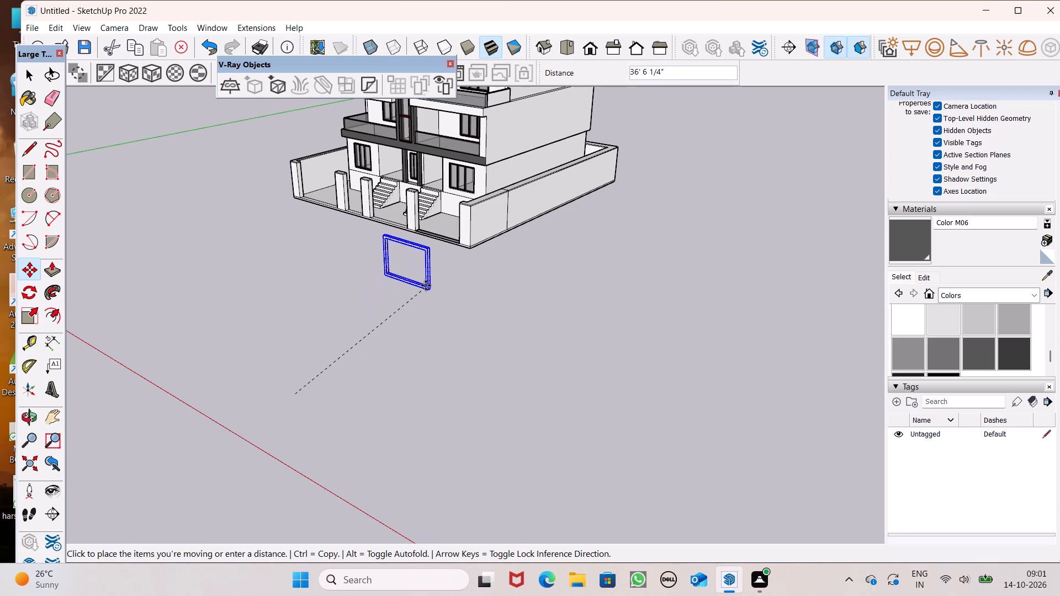
left_click_drag(426, 285, 434, 278)
left_click(434, 278)
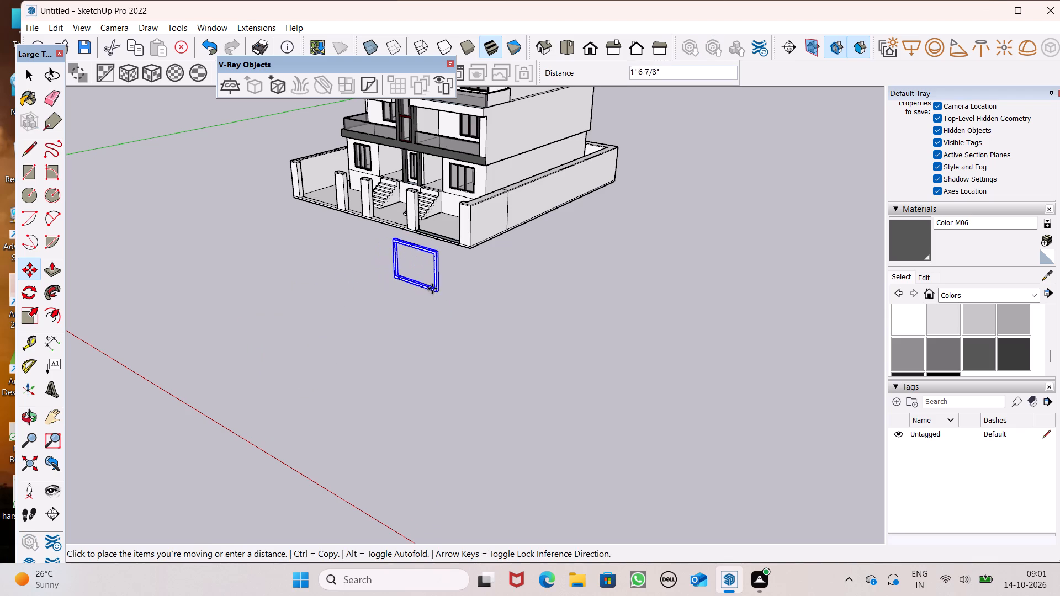
left_click(448, 269)
key("b")
left_click(425, 305)
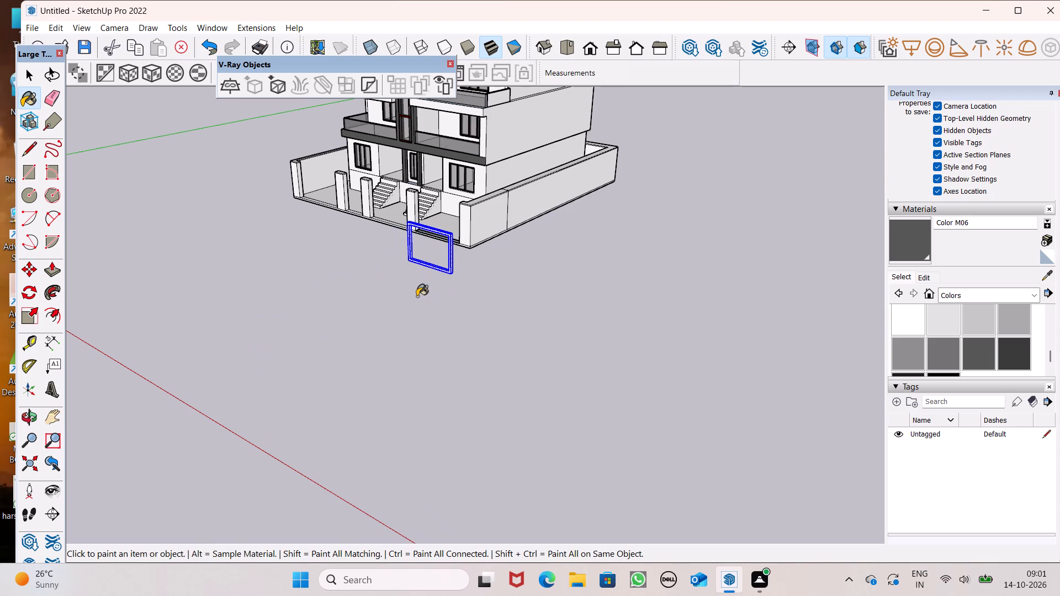
left_click(416, 296)
key("space")
left_click(416, 295)
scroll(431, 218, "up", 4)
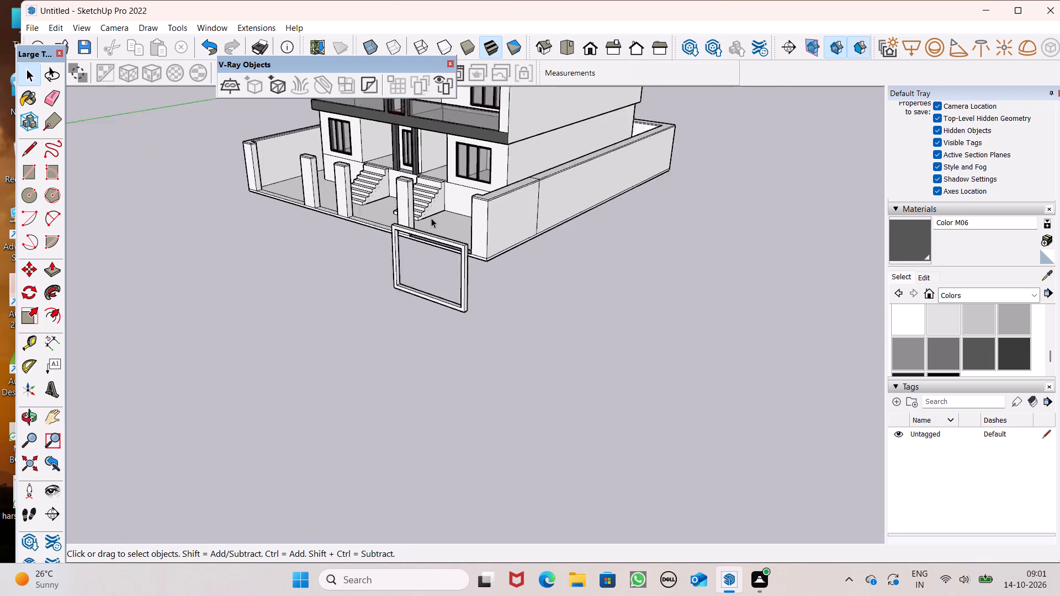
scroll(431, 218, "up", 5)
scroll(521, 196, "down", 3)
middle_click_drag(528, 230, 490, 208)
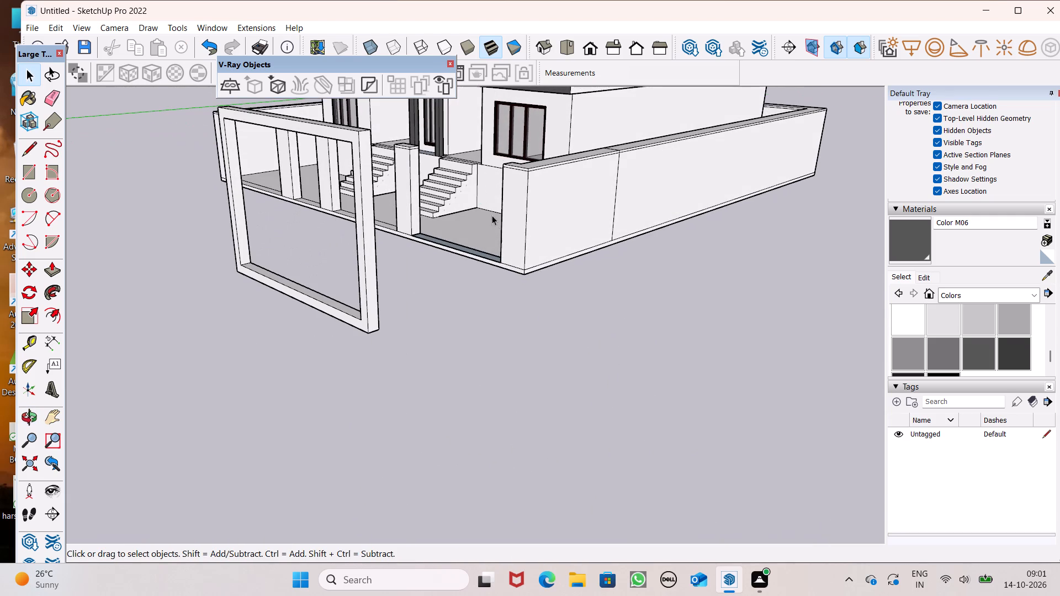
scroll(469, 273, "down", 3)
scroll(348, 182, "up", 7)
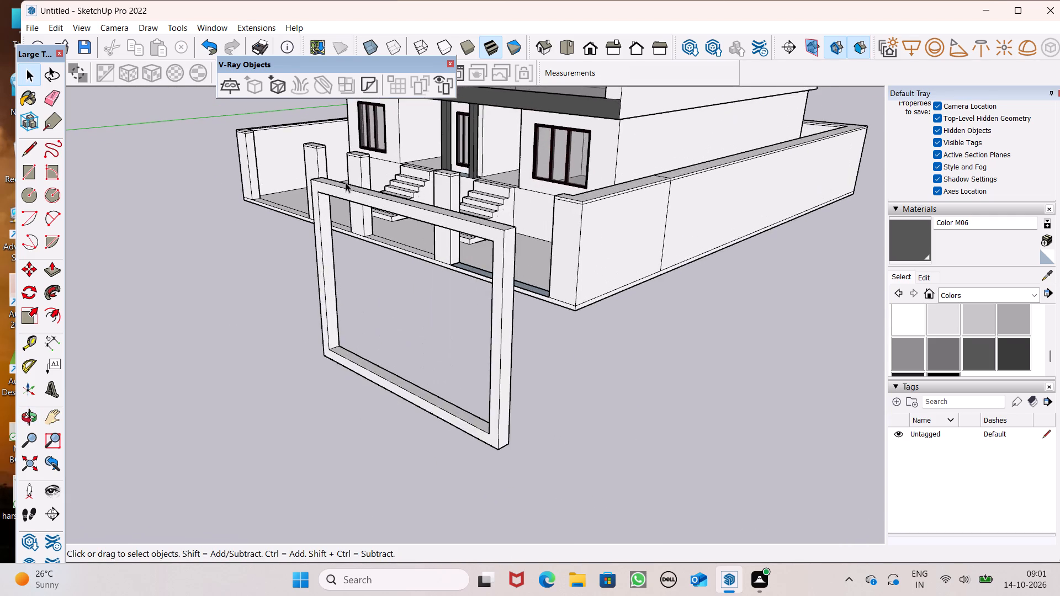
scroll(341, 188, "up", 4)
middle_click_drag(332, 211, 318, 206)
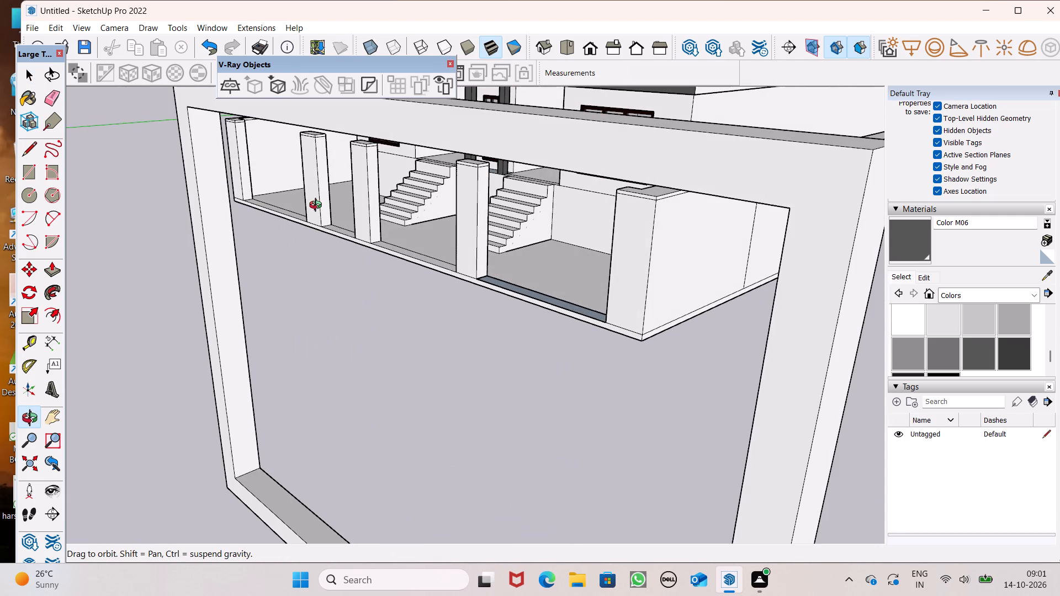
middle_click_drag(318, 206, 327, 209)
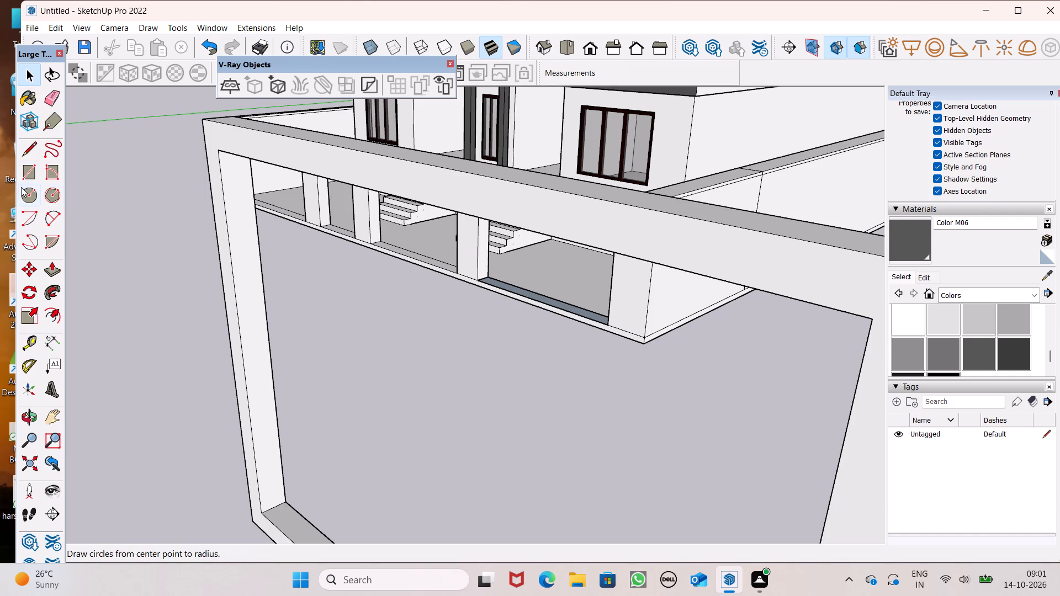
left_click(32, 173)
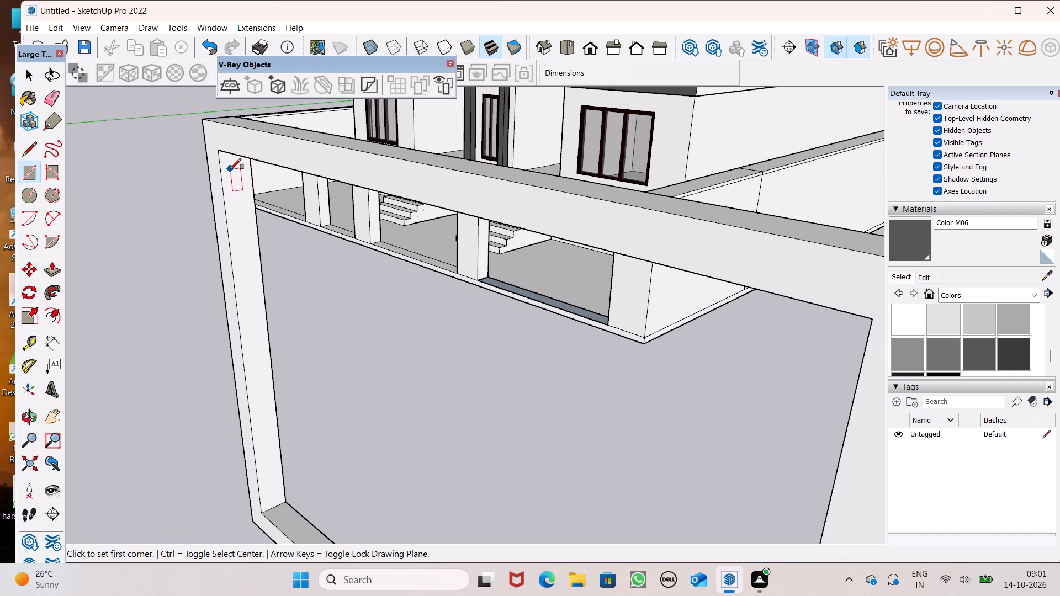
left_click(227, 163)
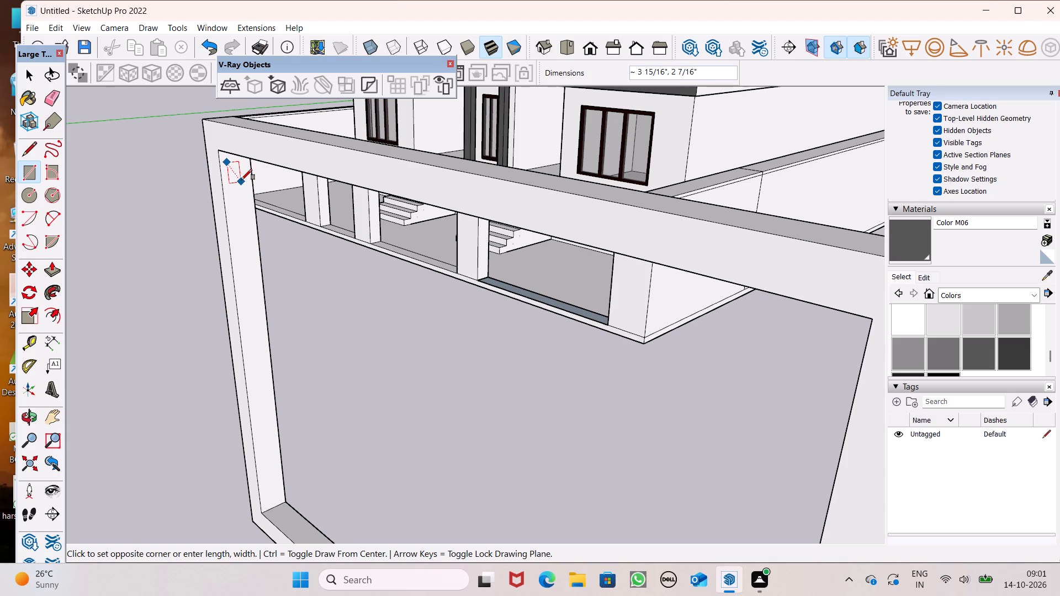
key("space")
Draw a small rectangle about 3 1/4" by 2" near the top of the frame upright's inner side face.
middle_click_drag(240, 208, 240, 181)
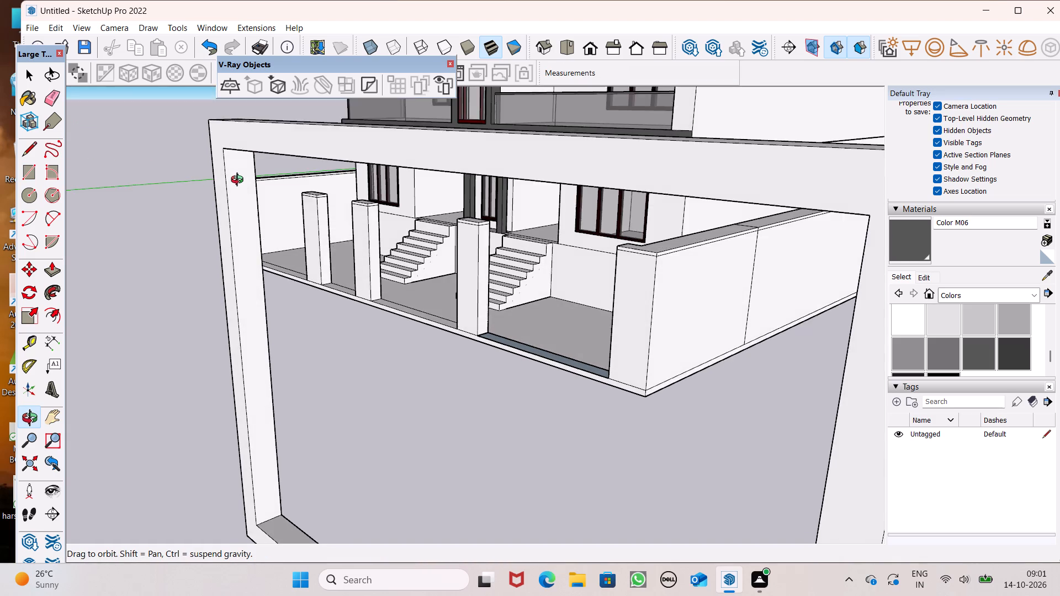
middle_click_drag(240, 181, 240, 168)
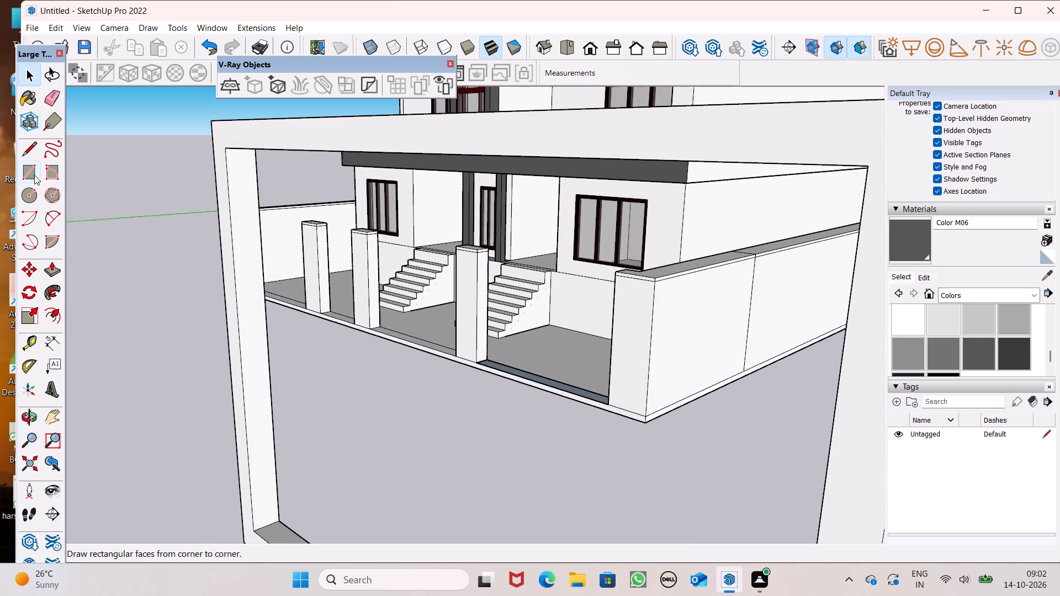
left_click(34, 174)
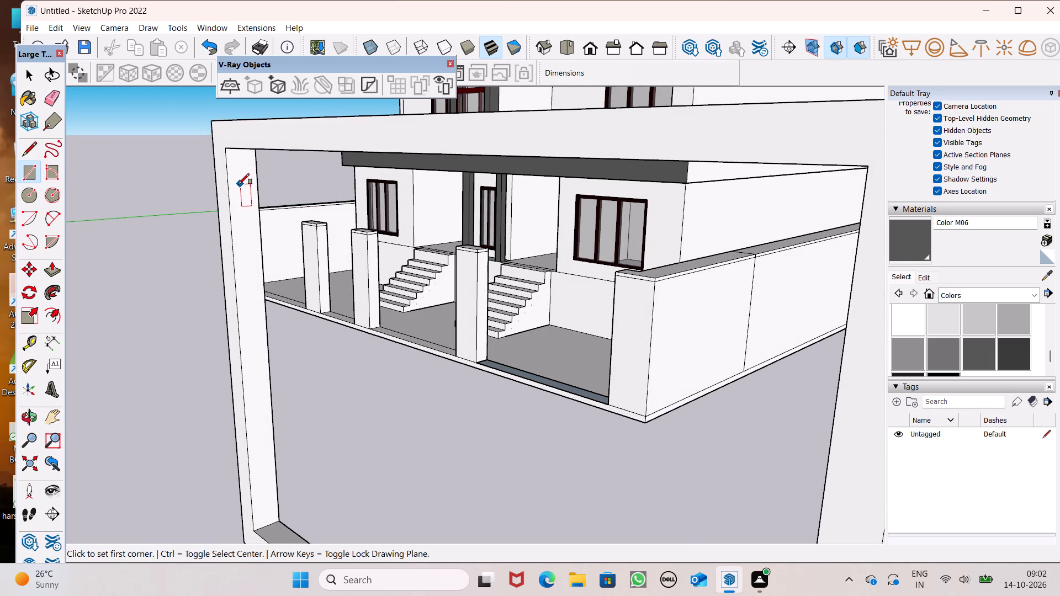
left_click(236, 184)
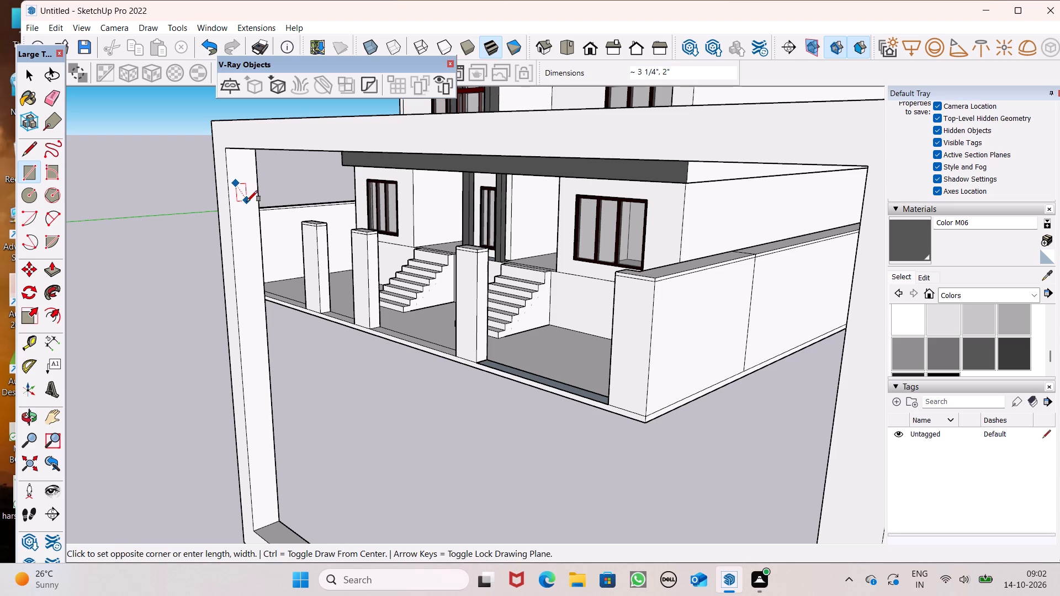
left_click(247, 201)
key("space")
Copy the small rectangle about 8 3/16" down the upright's inner face and repeat it as an array of 8 copies.
middle_click_drag(257, 236, 222, 242)
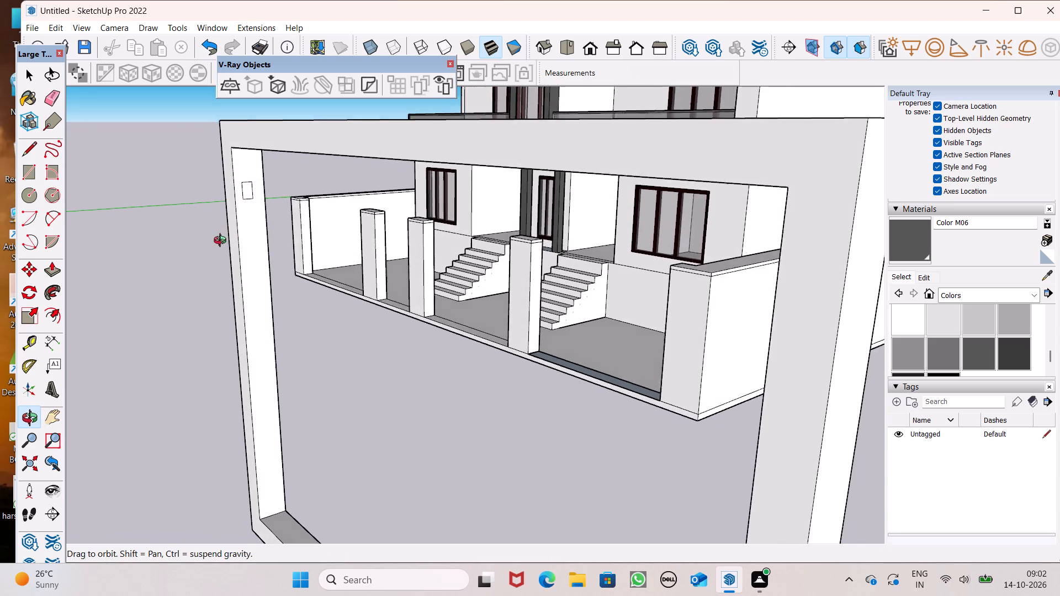
middle_click_drag(222, 242, 184, 252)
scroll(208, 229, "up", 3)
scroll(235, 212, "down", 3)
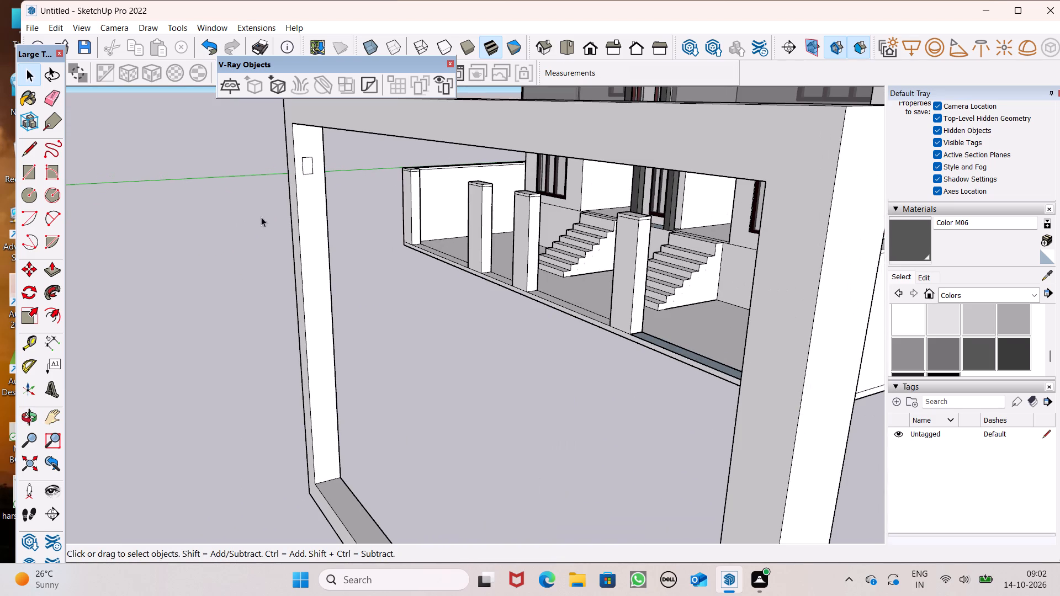
scroll(306, 180, "up", 3)
double_click(309, 166)
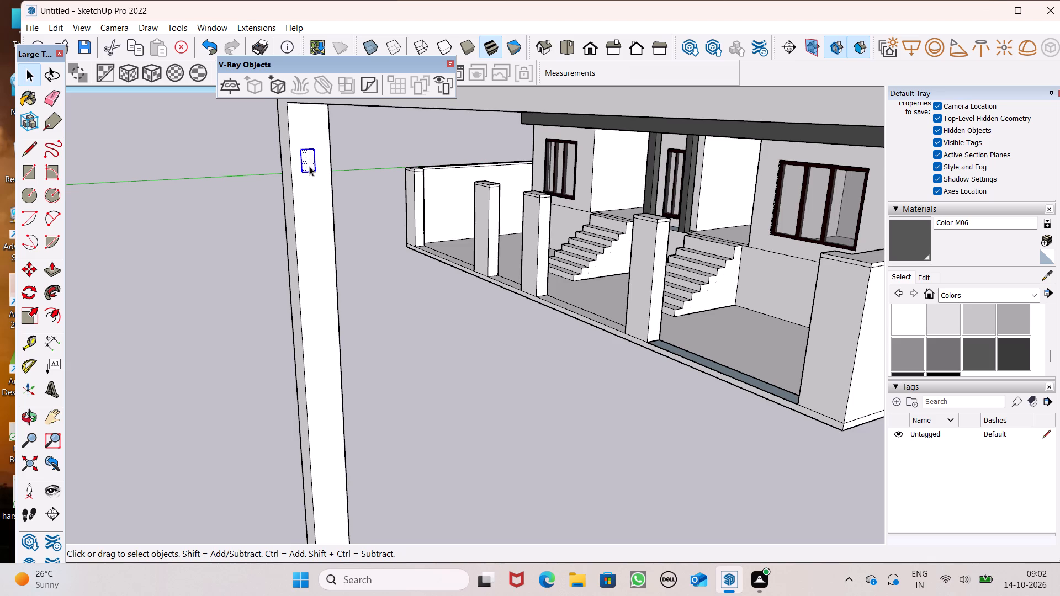
scroll(309, 166, "down", 2)
key("m")
key("Return")
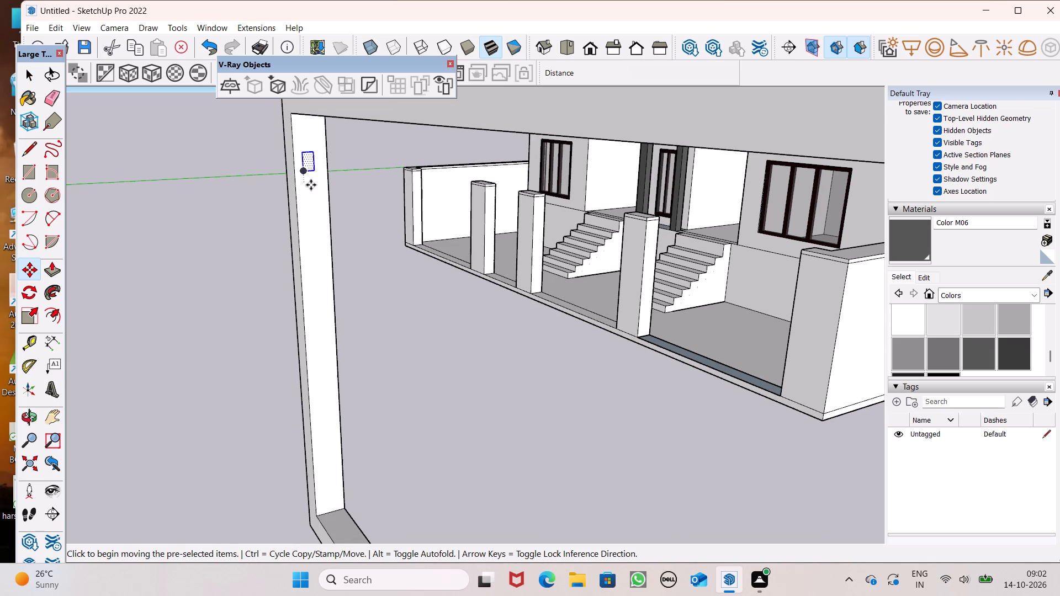
left_click_drag(311, 174, 315, 204)
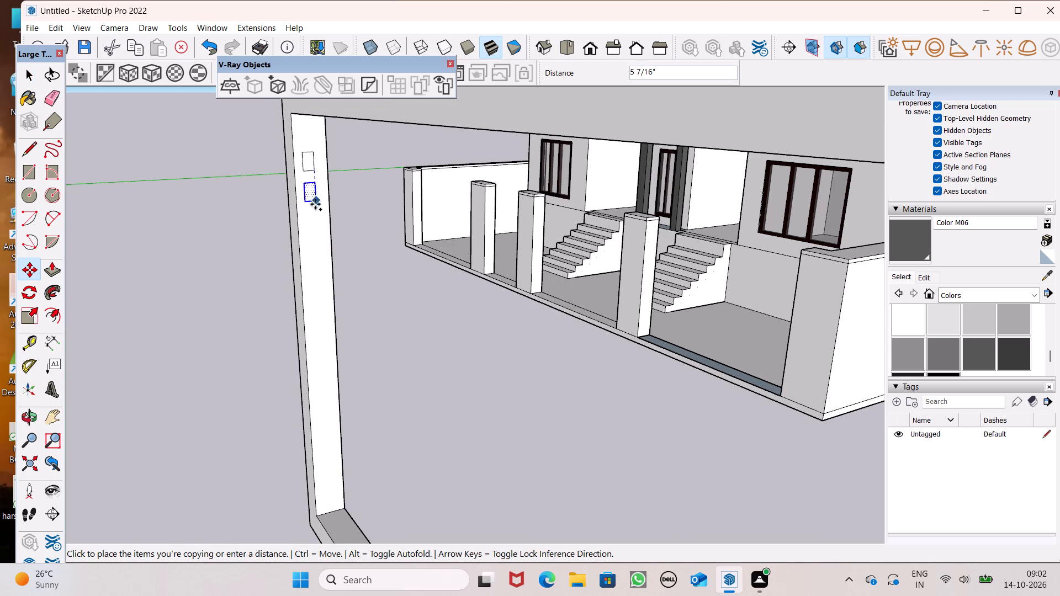
left_click_drag(315, 204, 317, 217)
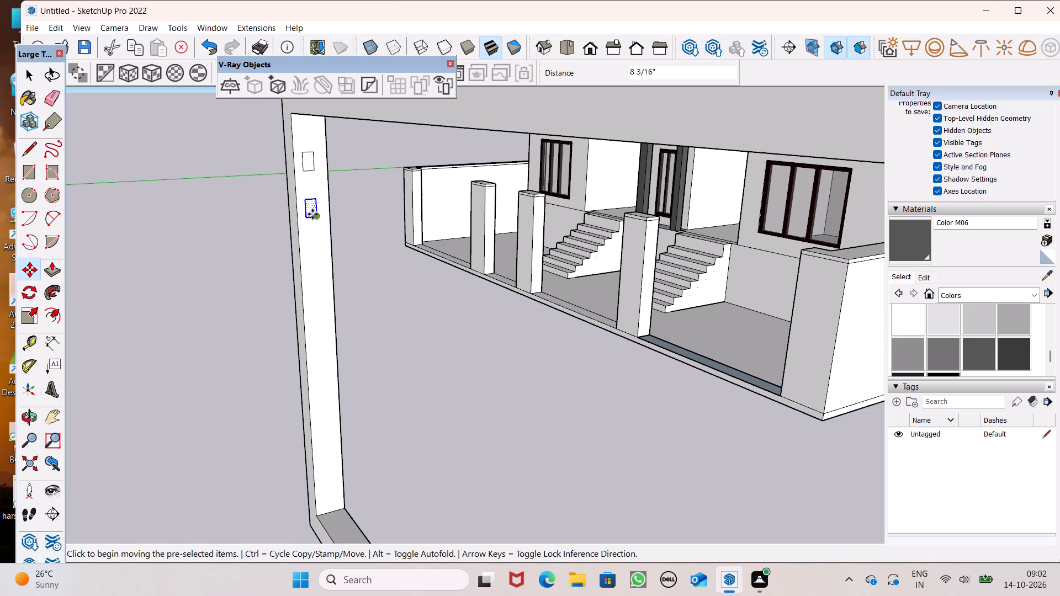
key("shift+asterisk")
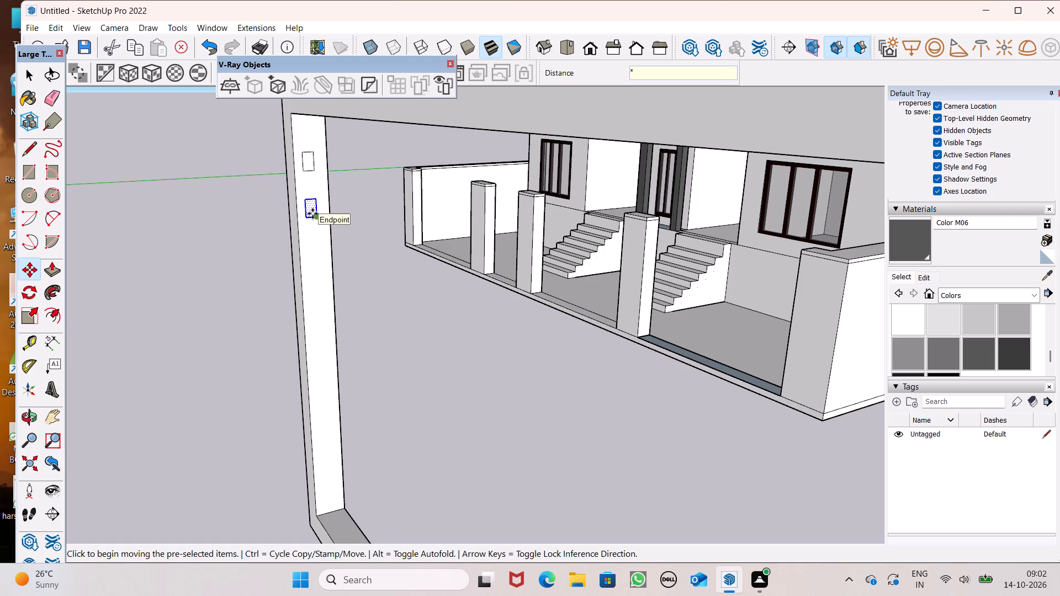
key("8")
key("Return")
key("space")
Push/Pull the topmost rectangle about 9' 9/16" across the frame opening to form a bar reaching the opposite upright.
scroll(368, 194, "down", 1)
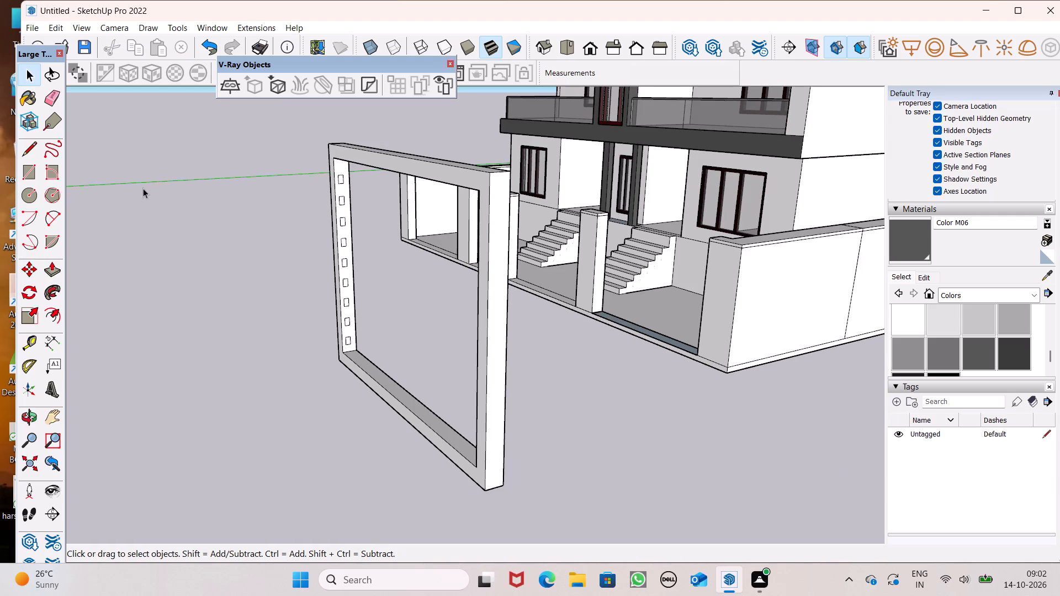
left_click(54, 273)
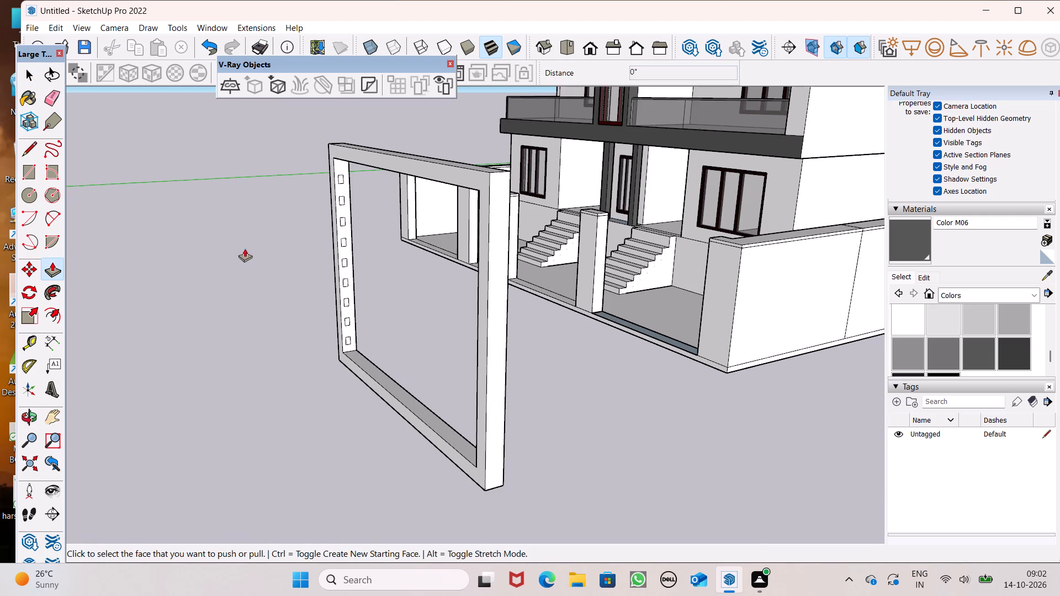
scroll(258, 241, "up", 2)
scroll(302, 225, "down", 3)
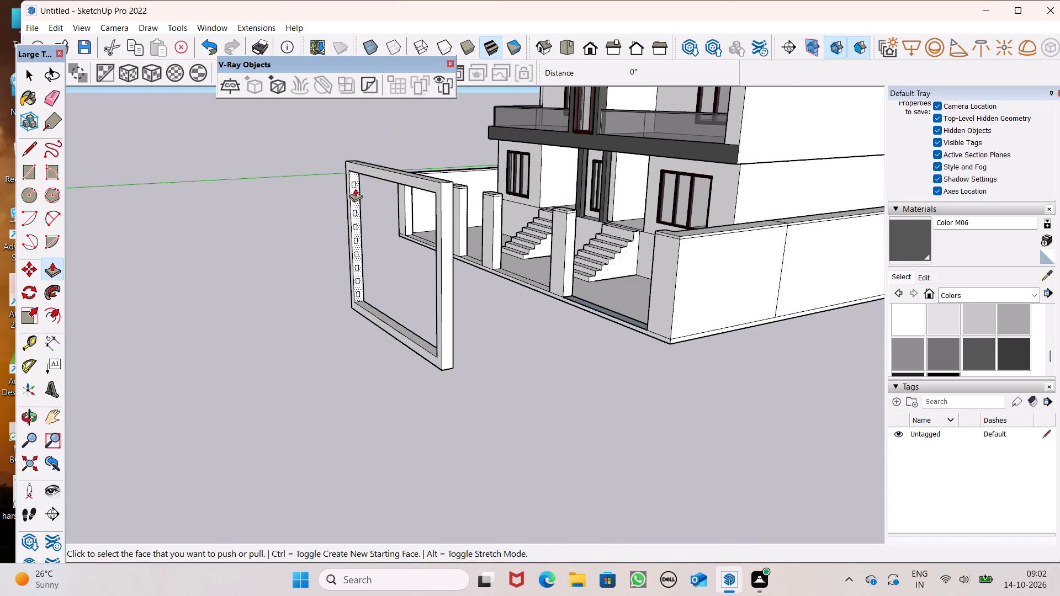
scroll(355, 188, "up", 5)
middle_click_drag(368, 209, 403, 227)
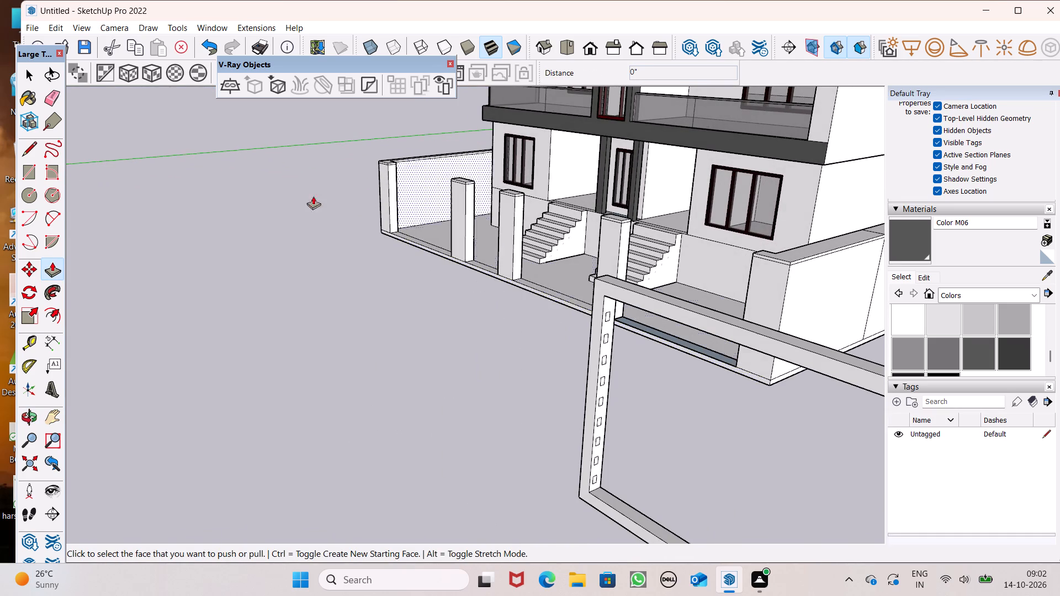
scroll(310, 196, "down", 6)
middle_click_drag(374, 294, 421, 307)
scroll(462, 289, "up", 8)
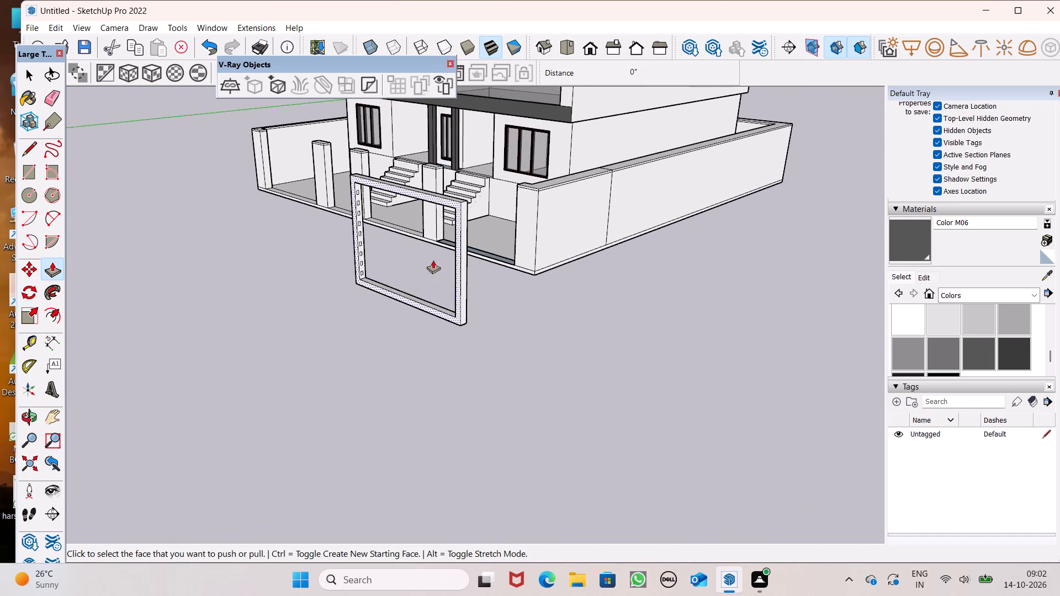
scroll(433, 260, "up", 6)
middle_click(479, 294)
scroll(477, 284, "down", 6)
middle_click_drag(501, 308, 530, 302)
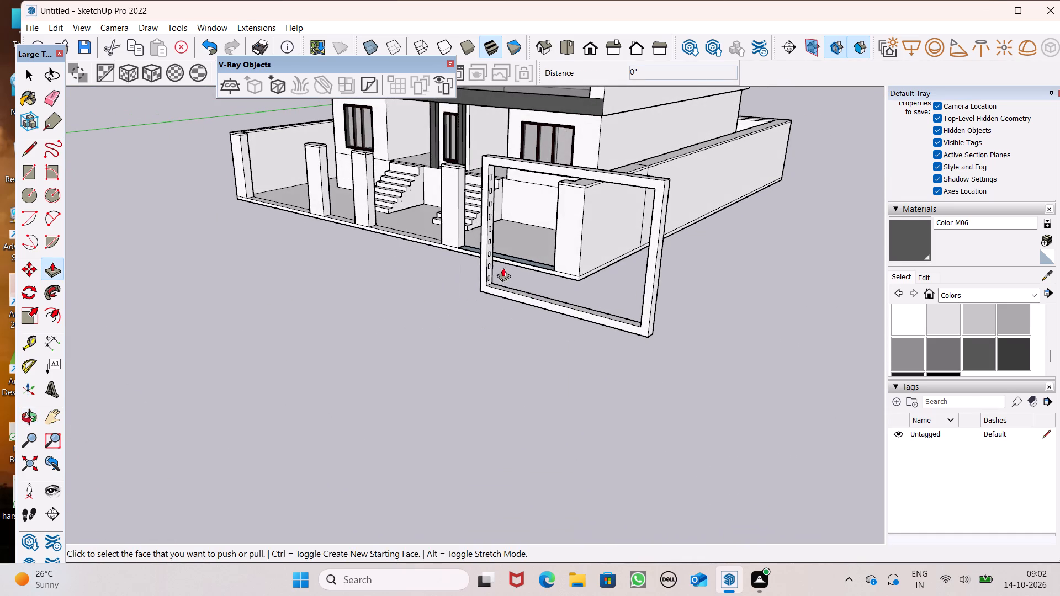
scroll(507, 187, "up", 1)
scroll(310, 250, "down", 4)
middle_click_drag(333, 288, 365, 318)
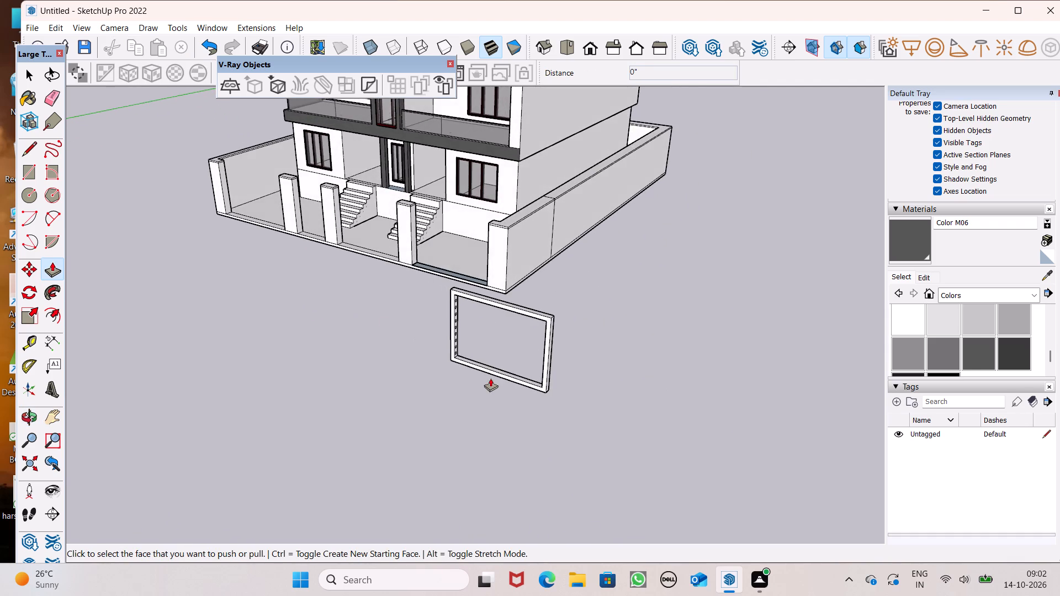
scroll(501, 368, "up", 6)
scroll(615, 403, "up", 1)
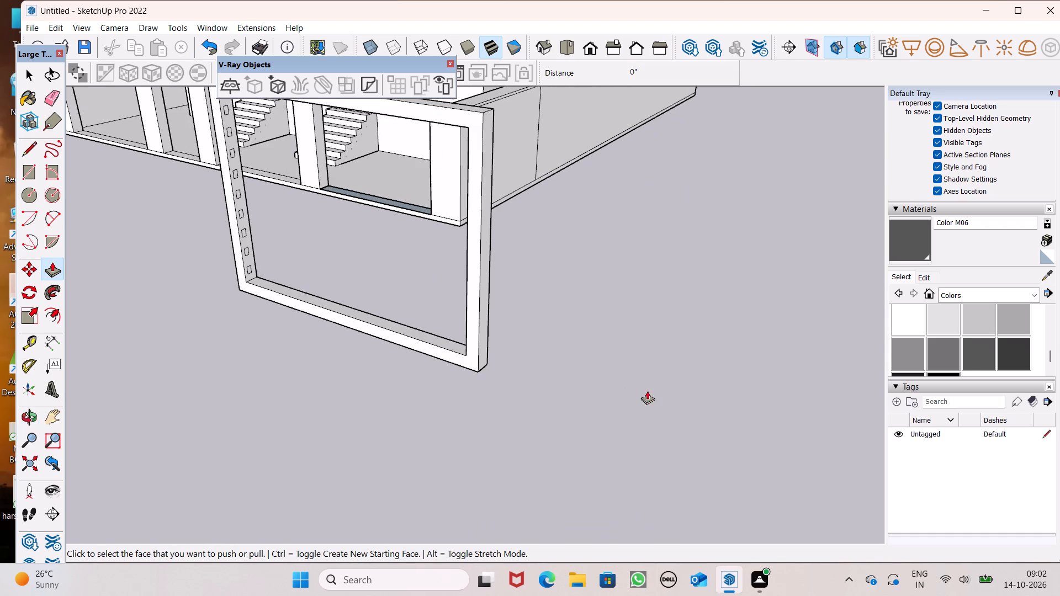
middle_click_drag(648, 391, 687, 391)
scroll(253, 338, "down", 4)
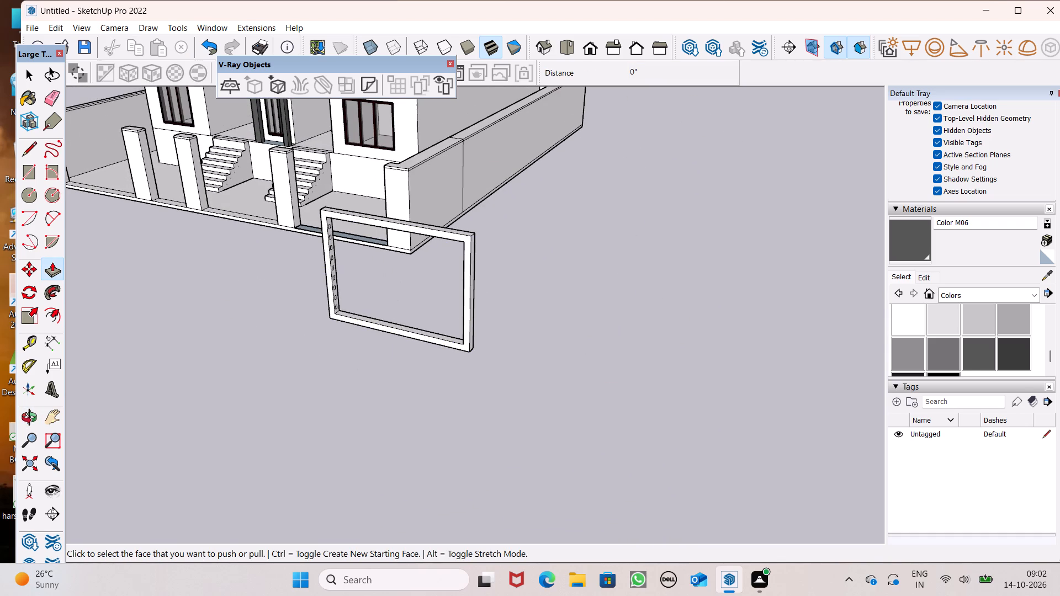
scroll(618, 175, "up", 4)
scroll(576, 199, "down", 4)
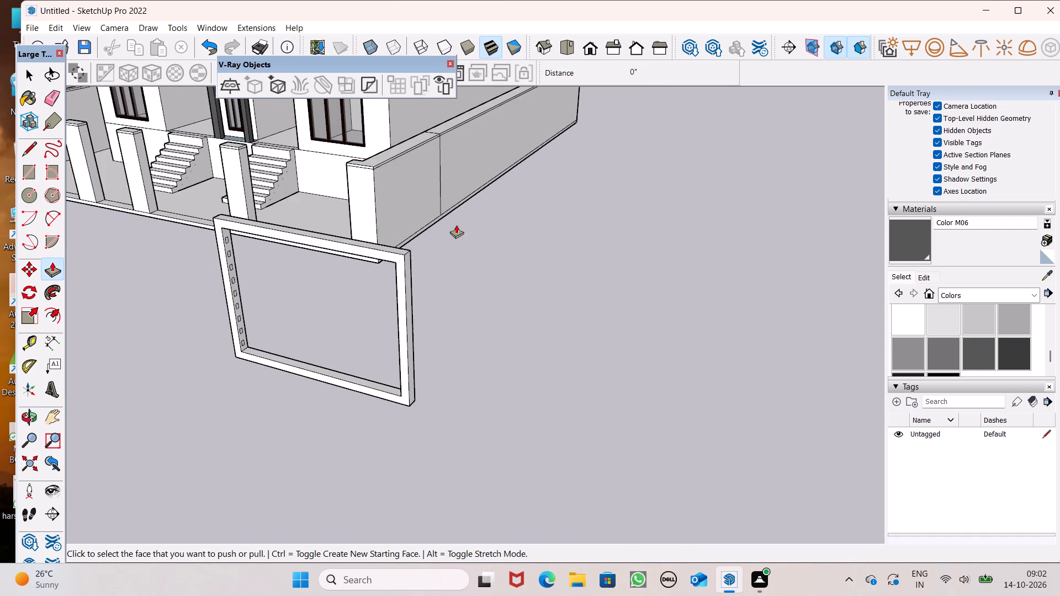
scroll(350, 247, "up", 4)
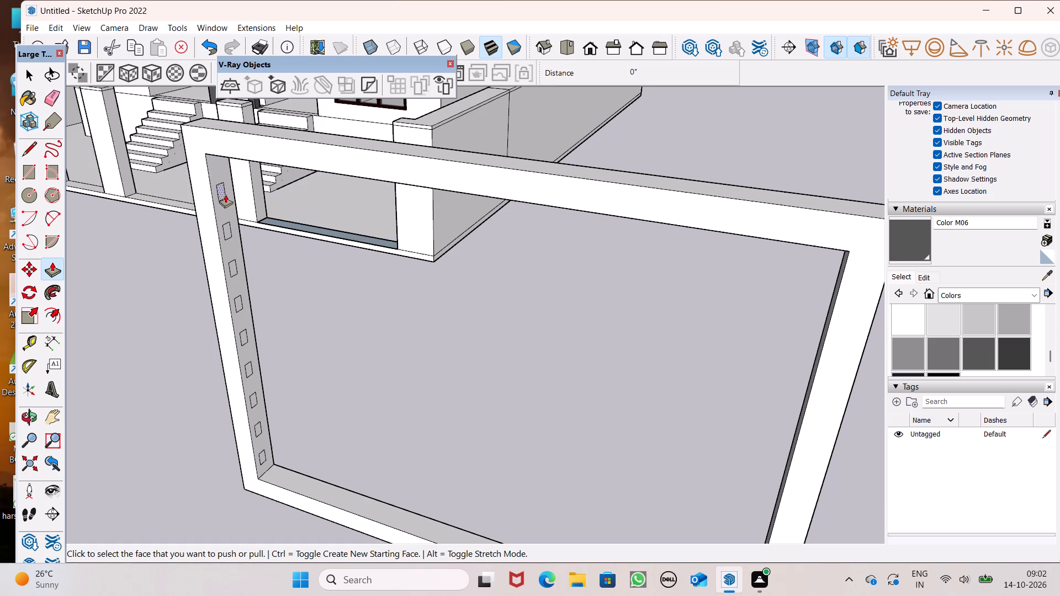
left_click_drag(224, 192, 251, 210)
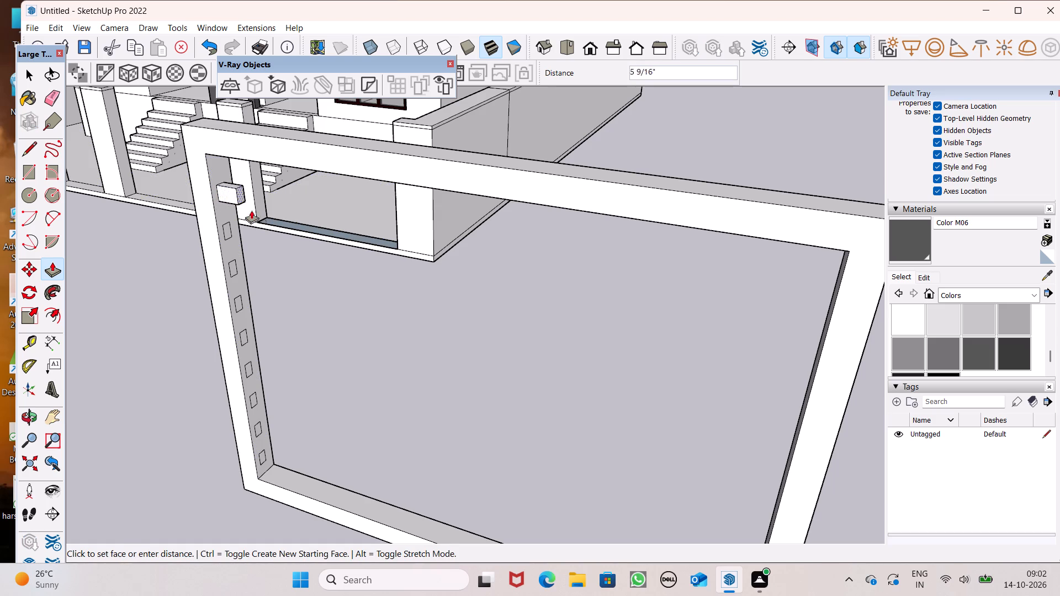
left_click_drag(251, 210, 821, 332)
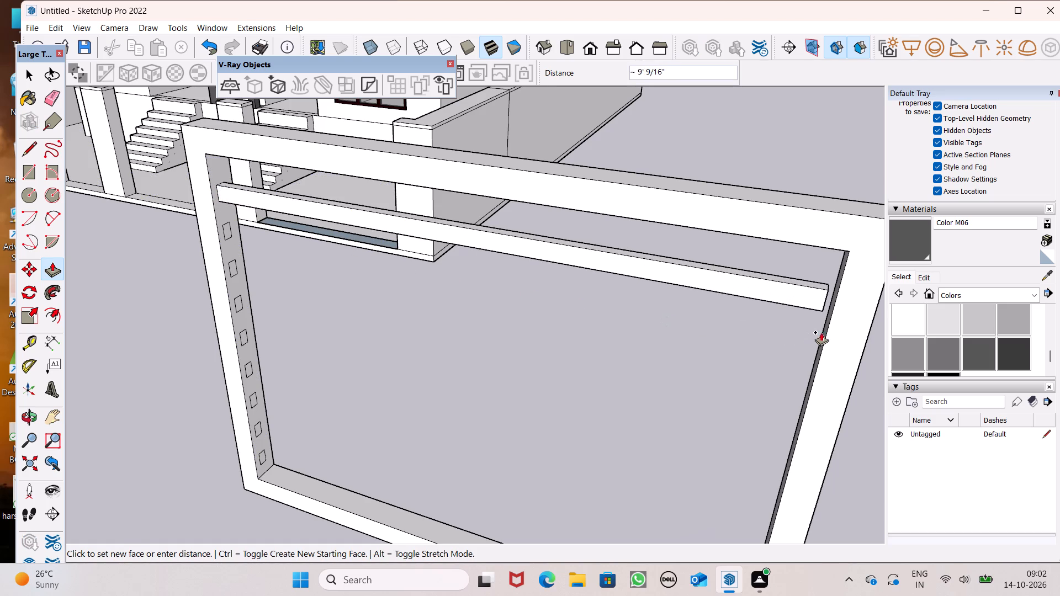
left_click_drag(821, 332, 831, 329)
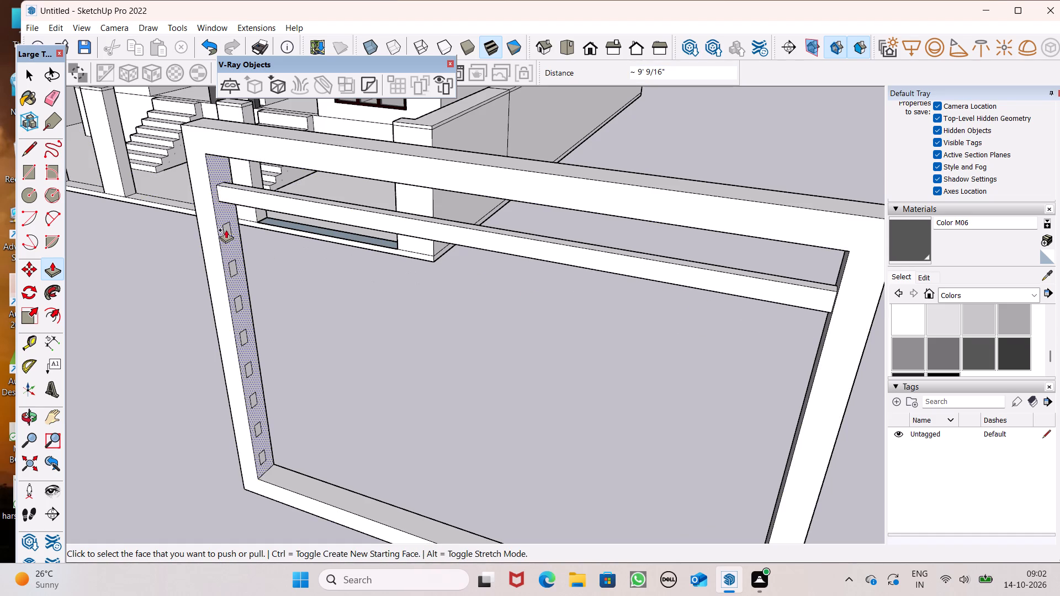
Push/Pull the second, third and fourth rectangles from the top into bars about 7', 7' 5" and 7' long.
left_click_drag(229, 232, 358, 306)
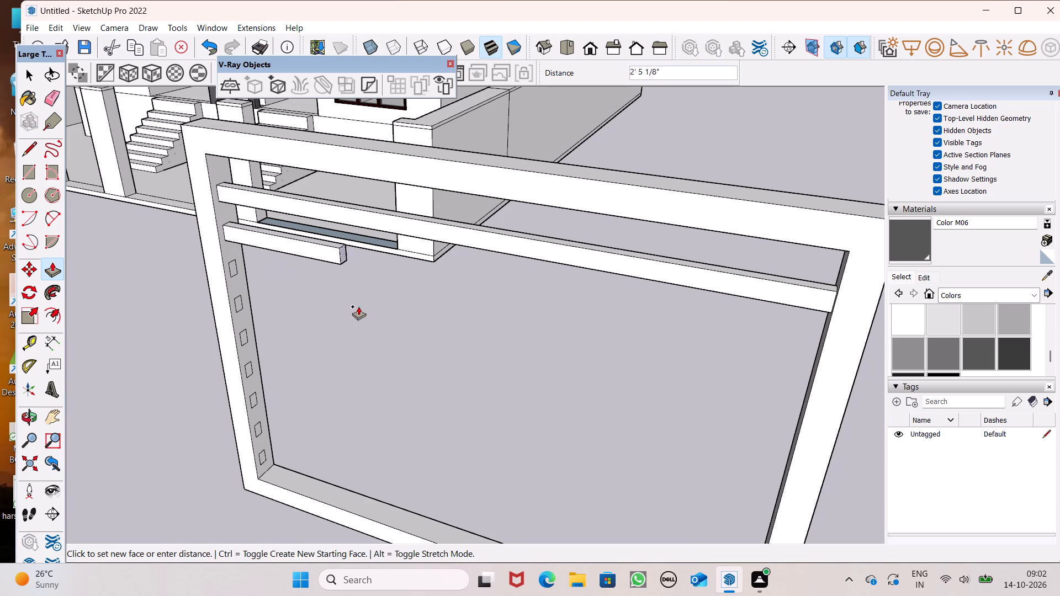
left_click_drag(358, 306, 630, 386)
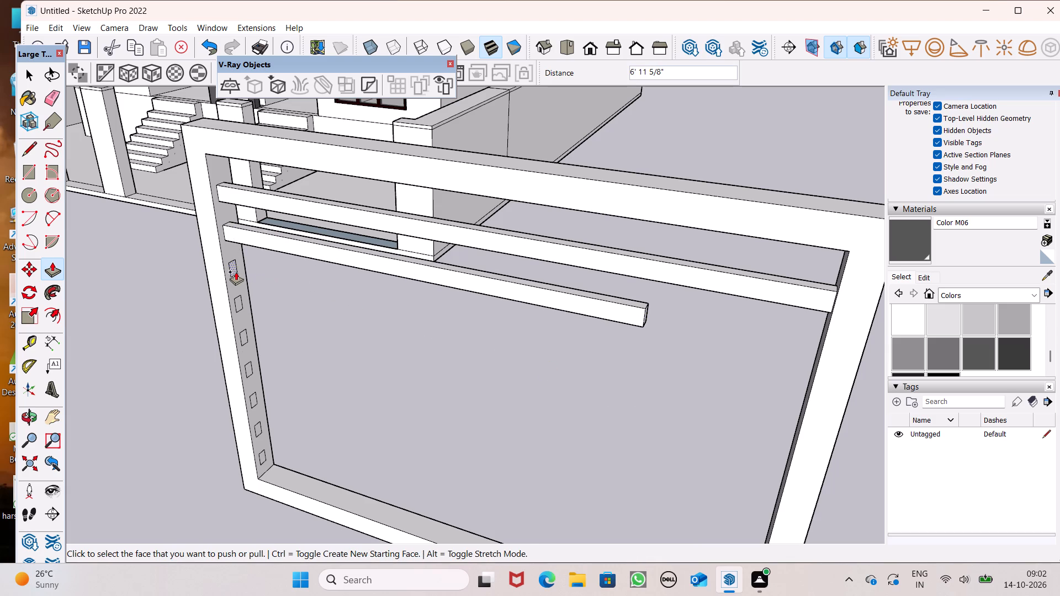
left_click_drag(236, 270, 617, 441)
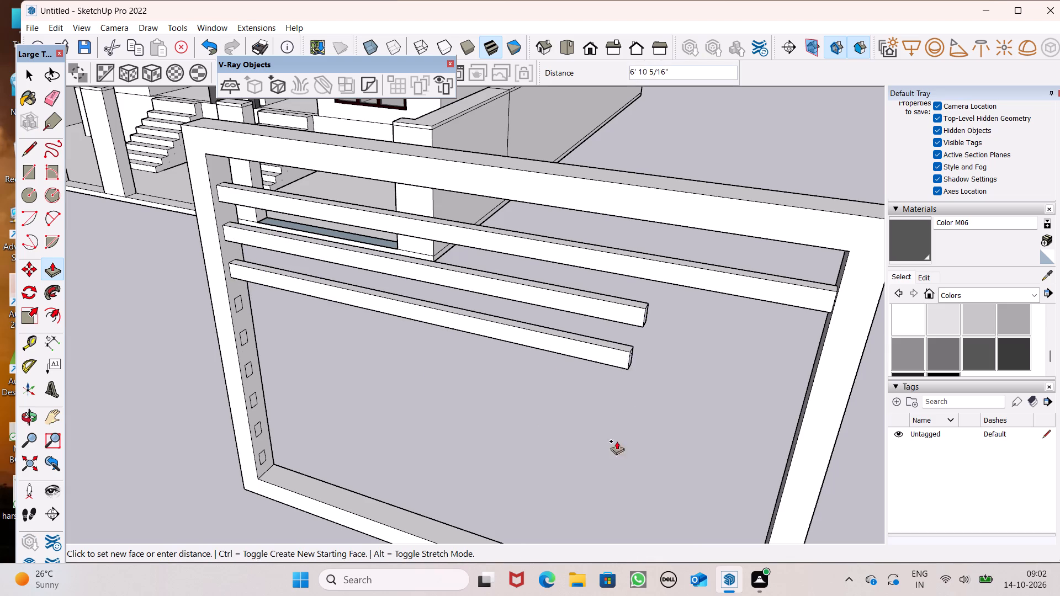
left_click_drag(617, 441, 653, 456)
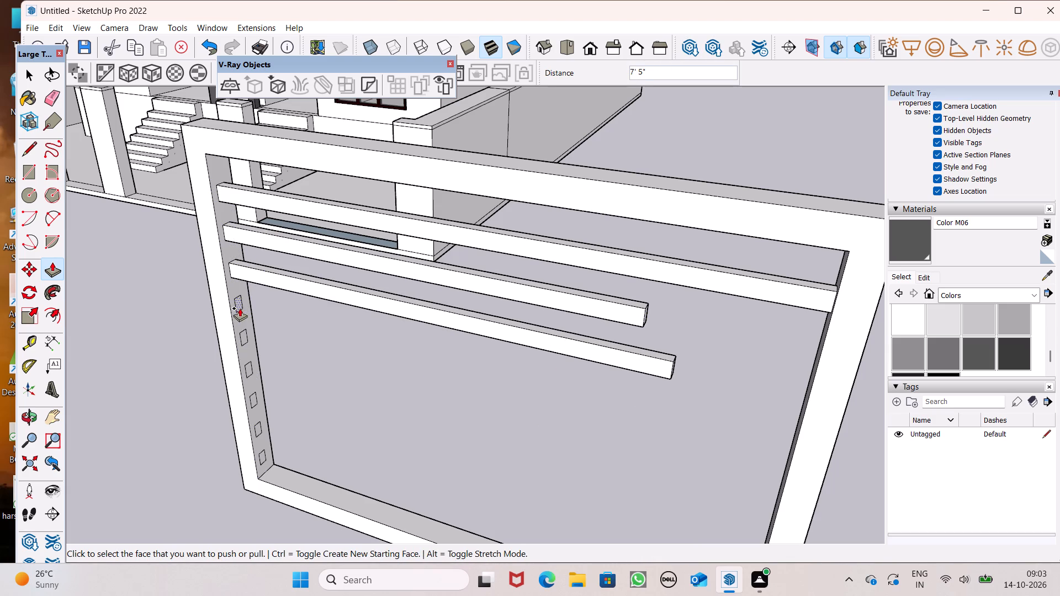
left_click_drag(241, 308, 611, 489)
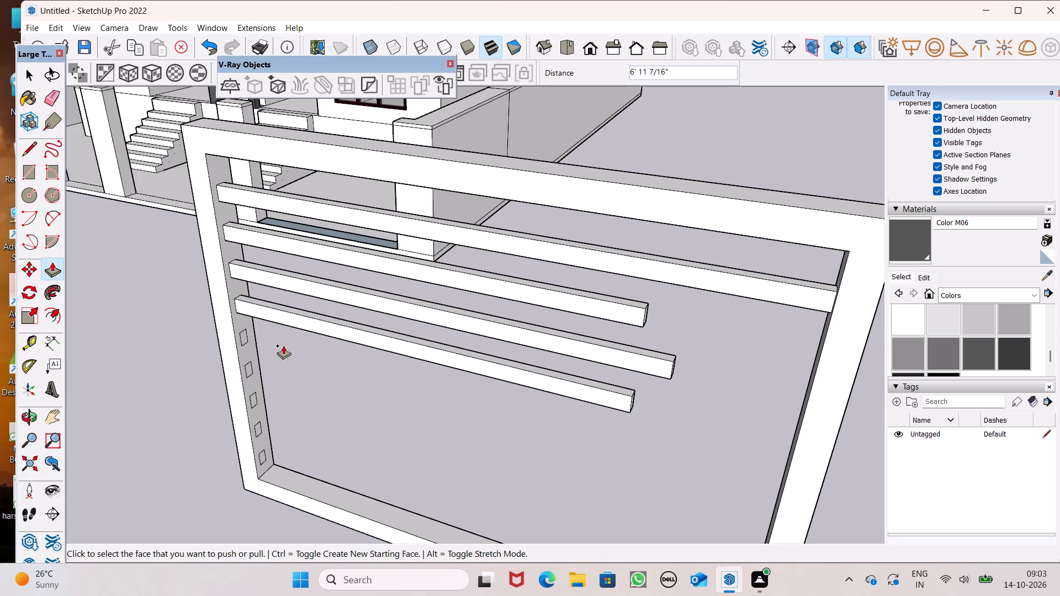
Push/Pull the fifth, sixth and seventh rectangles from the top into bars about 6' 7", 7' 8" and 8' 4" long.
left_click_drag(246, 338, 579, 496)
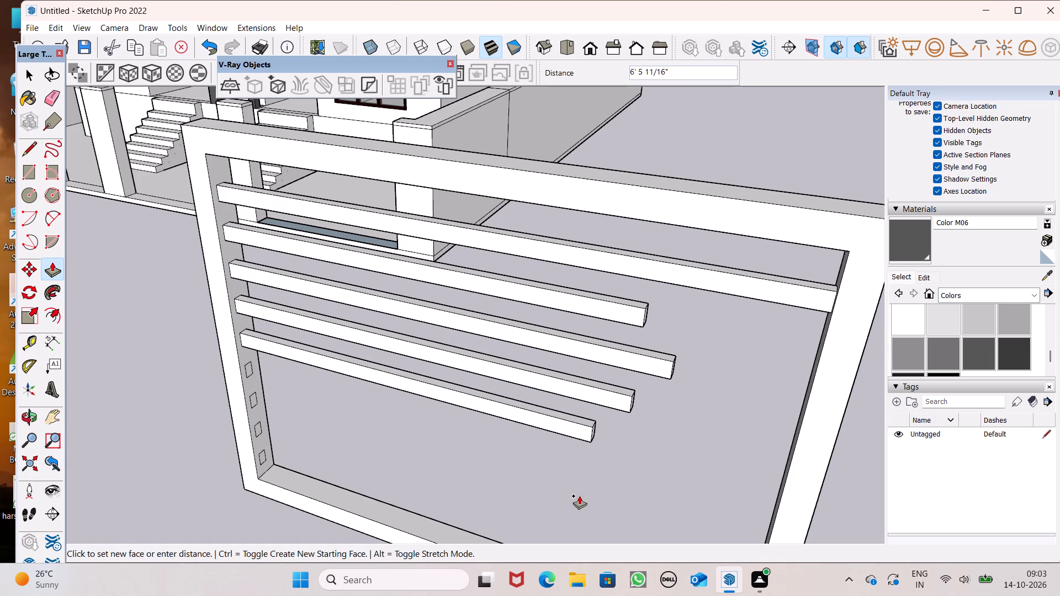
left_click_drag(579, 496, 585, 496)
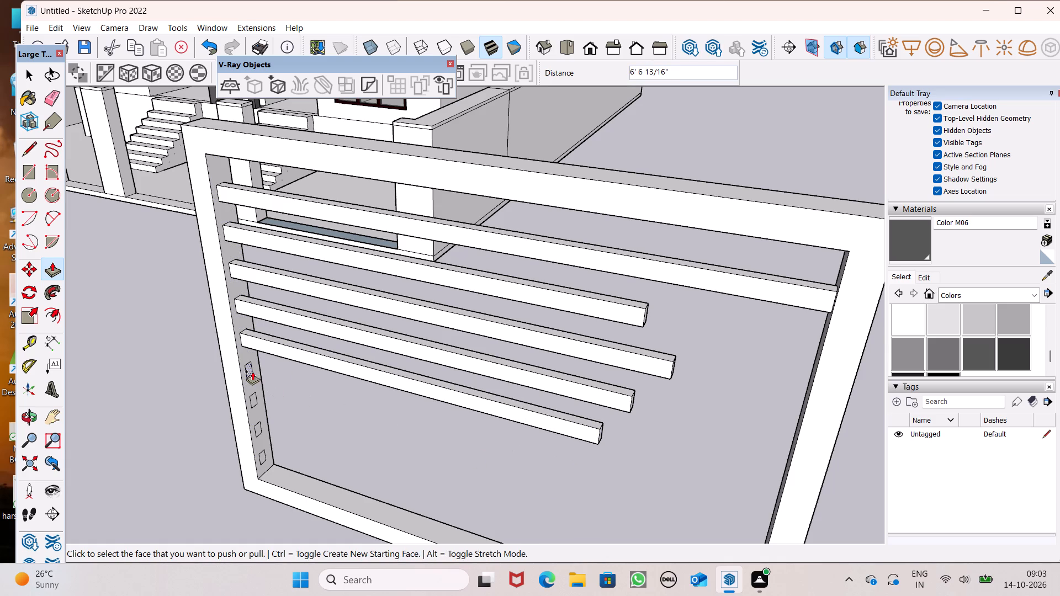
left_click_drag(252, 371, 661, 529)
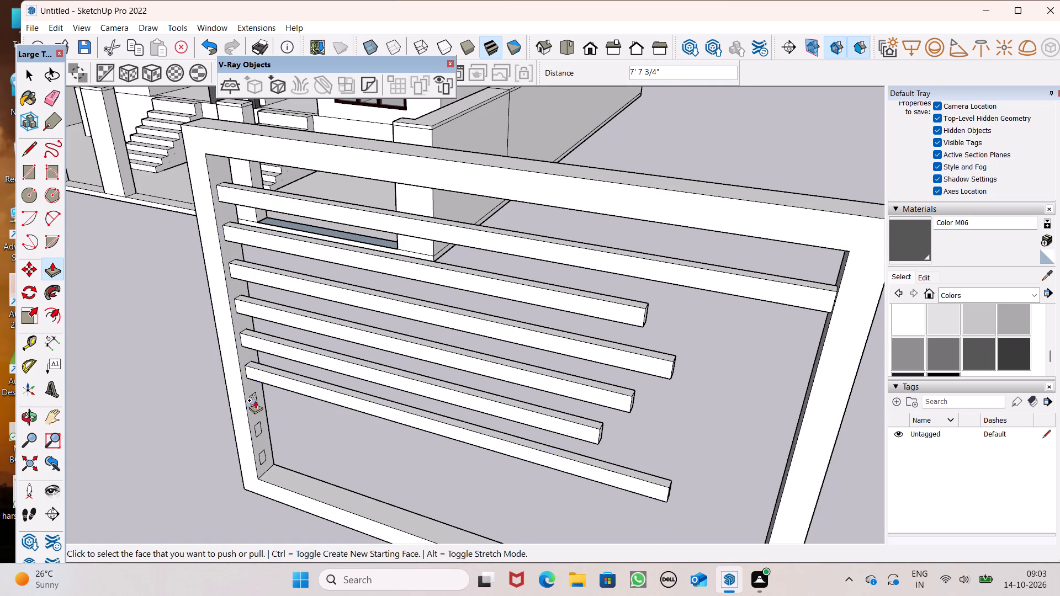
left_click_drag(255, 399, 701, 572)
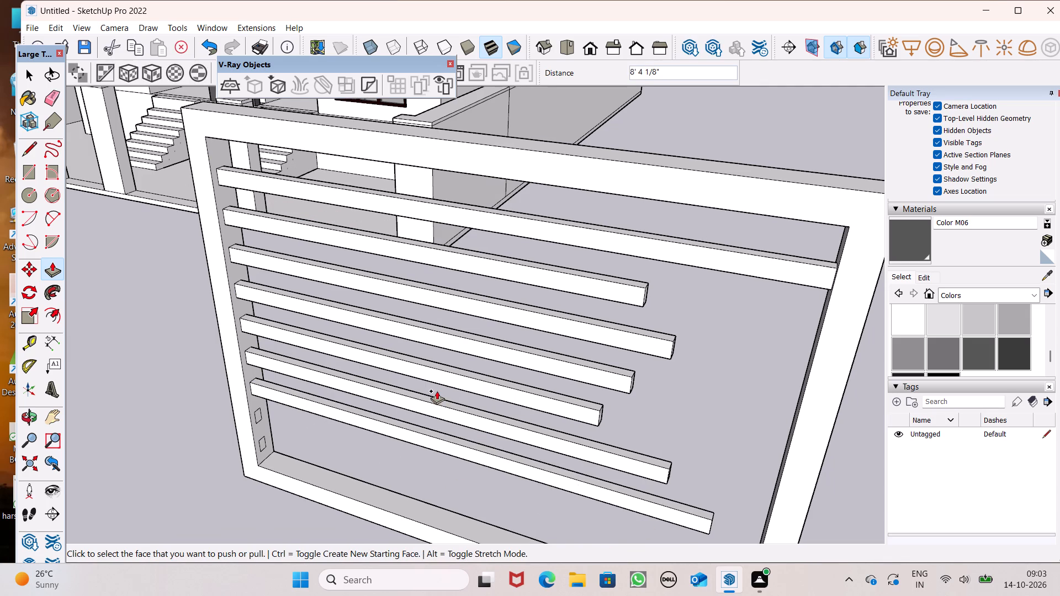
Push/Pull the two lowest rectangles on the upright's inner face into bars, the bottom one about 7' 4" long.
scroll(437, 391, "down", 1)
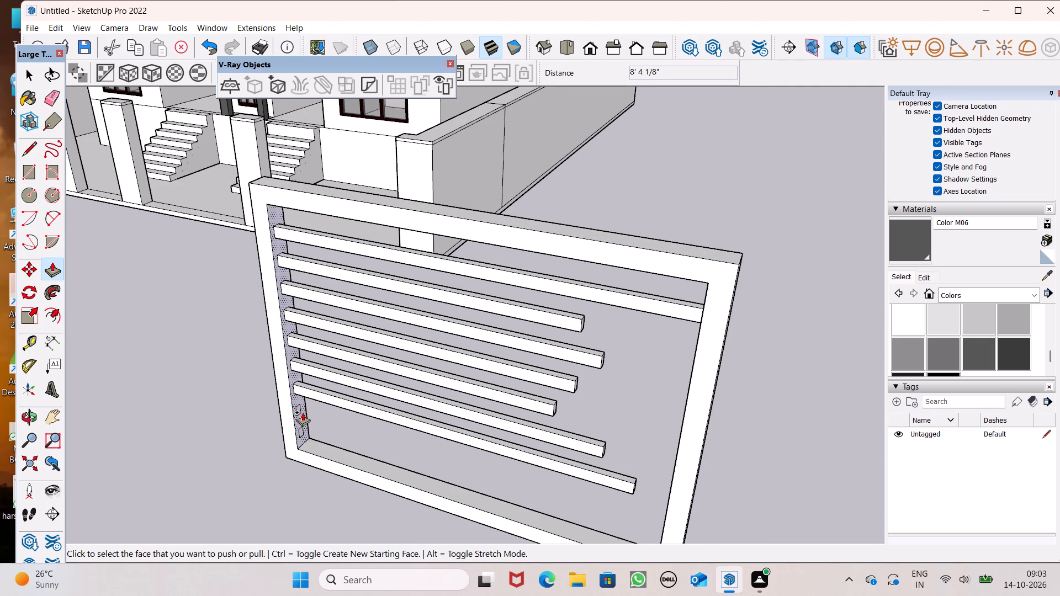
middle_click_drag(416, 462, 400, 436)
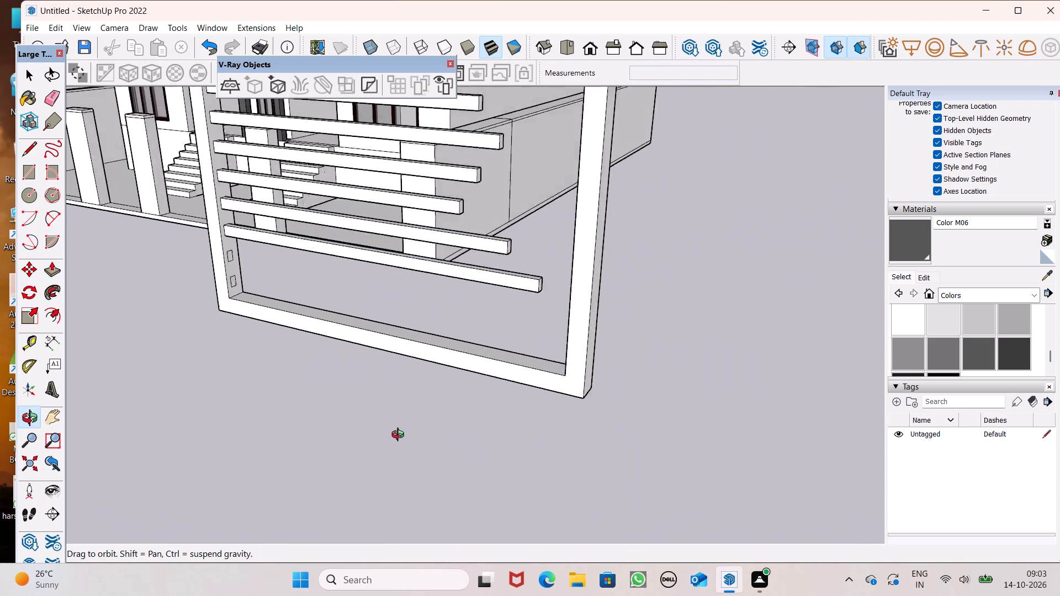
middle_click_drag(400, 436, 394, 436)
scroll(268, 324, "up", 3)
scroll(169, 253, "up", 3)
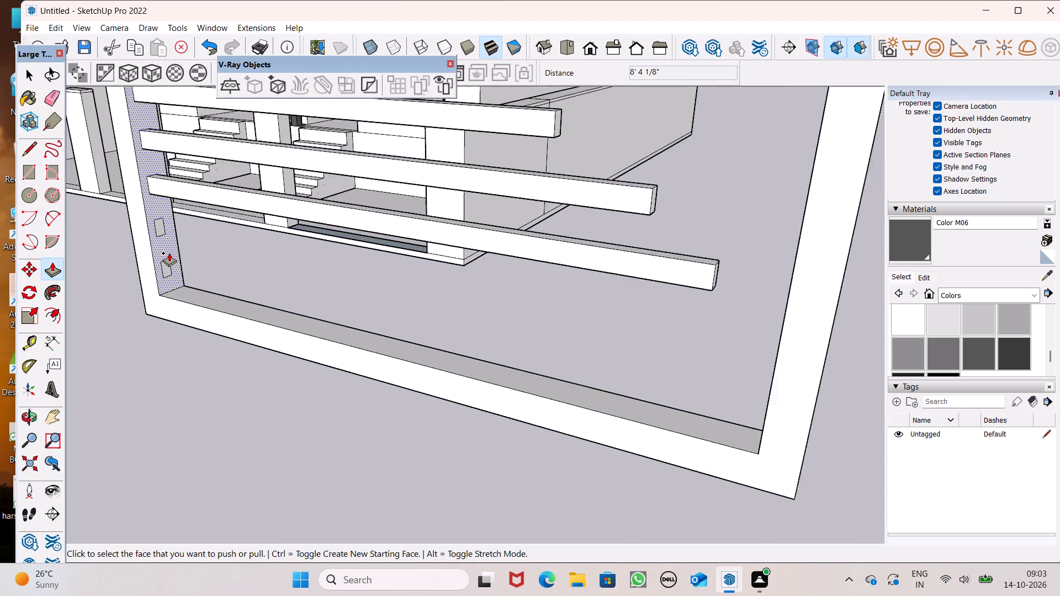
scroll(169, 253, "up", 3)
left_click_drag(157, 220, 549, 368)
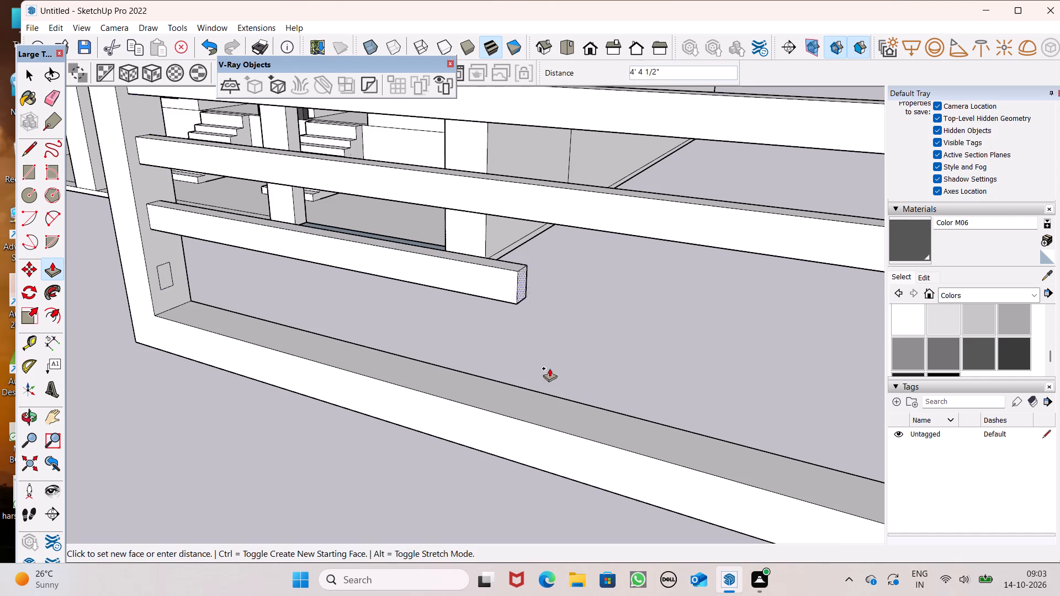
left_click_drag(549, 368, 876, 468)
left_click_drag(166, 279, 543, 410)
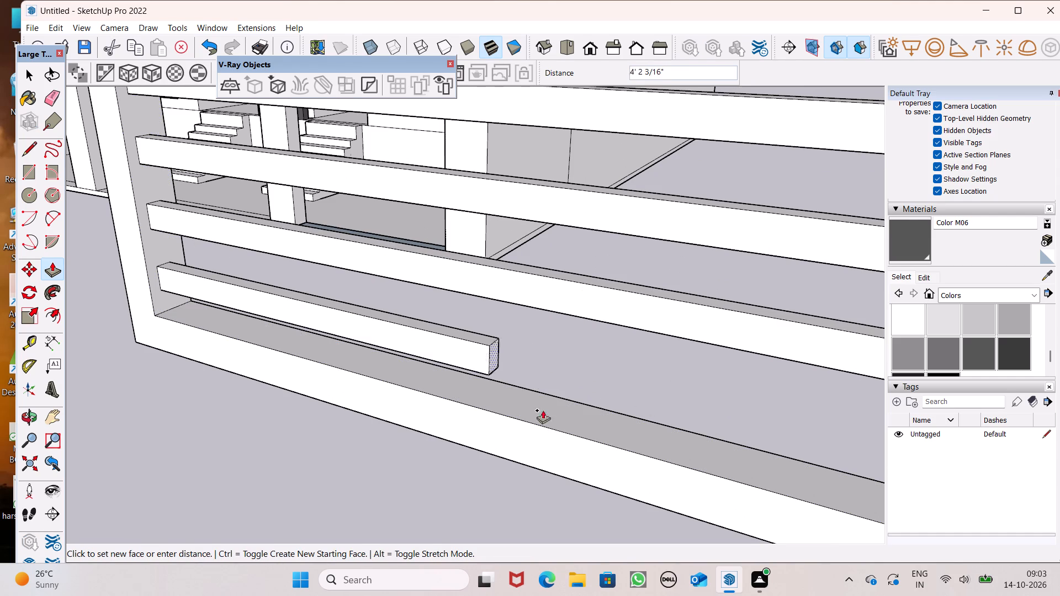
left_click_drag(543, 410, 918, 514)
Extend the ninth, eighth and seventh bars from the top by about 1' 10", 2' 5" and 10 9/16" to meet the opposite upright.
scroll(235, 289, "down", 6)
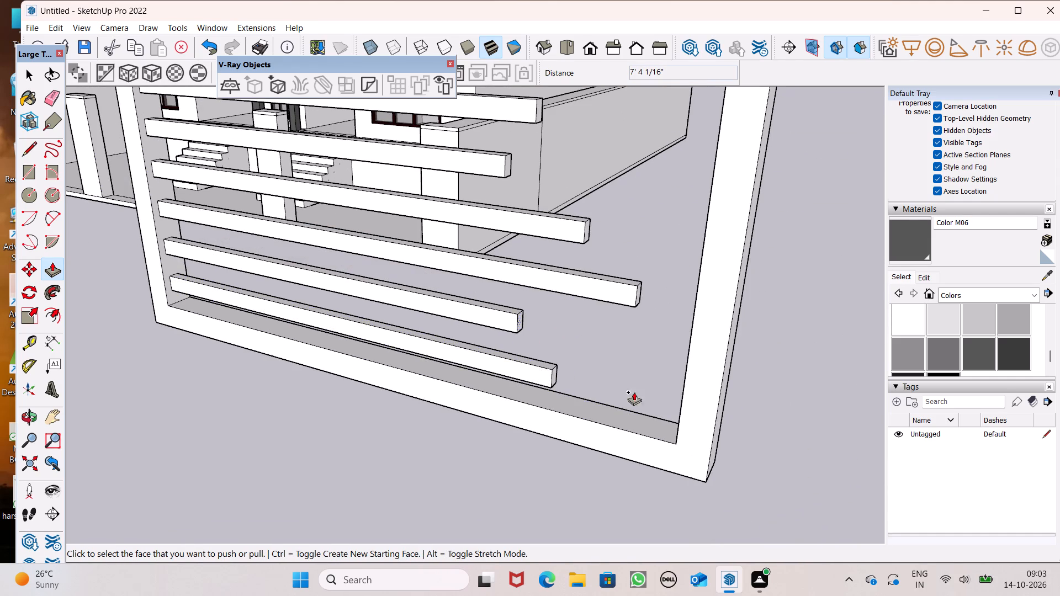
middle_click_drag(643, 403, 521, 427)
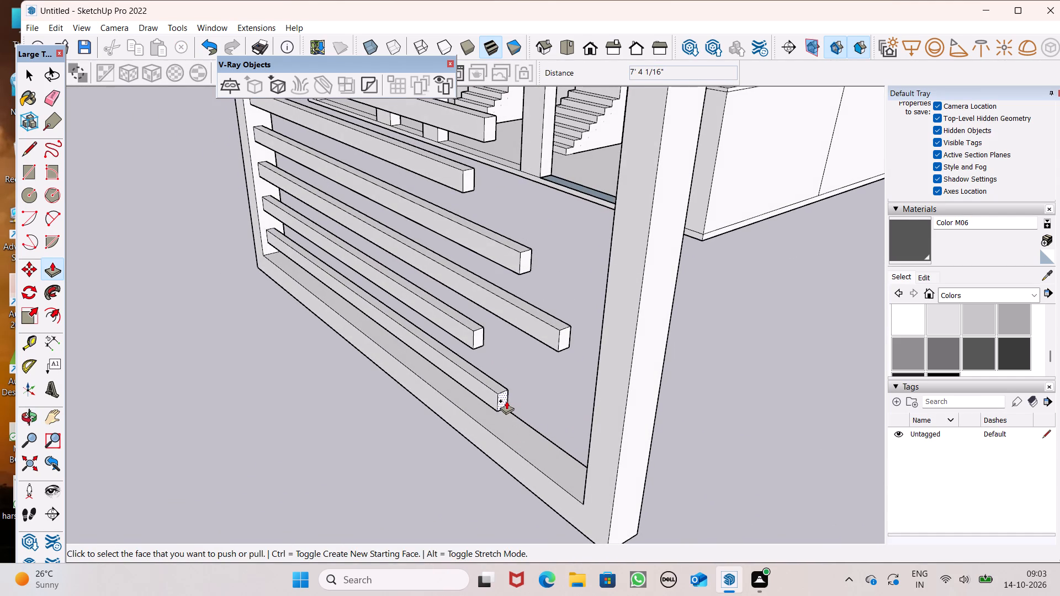
left_click_drag(510, 403, 570, 446)
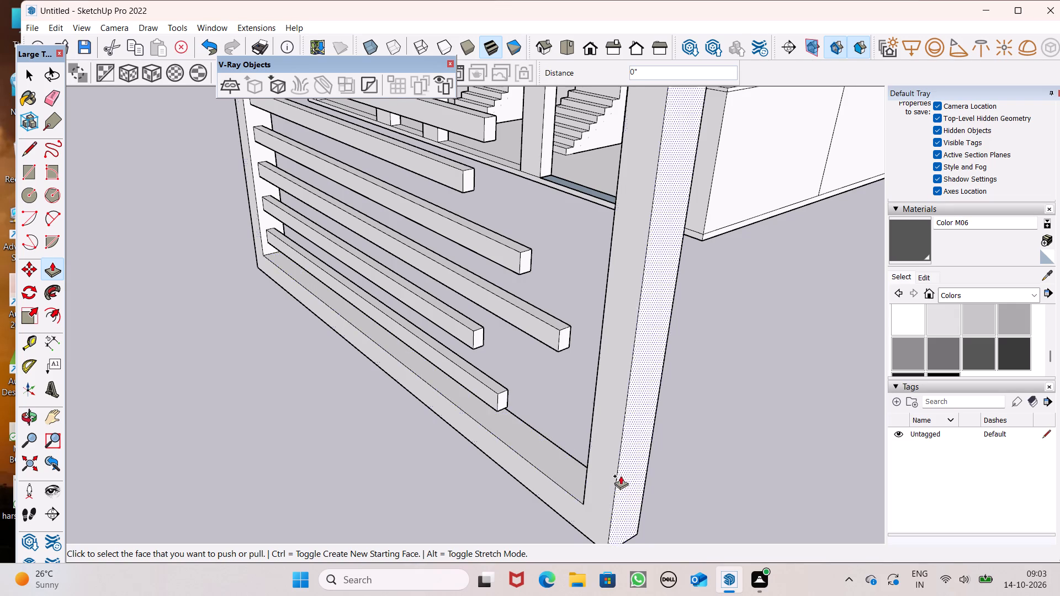
scroll(617, 456, "up", 1)
scroll(544, 365, "down", 2)
middle_click_drag(552, 409, 664, 433)
scroll(605, 374, "up", 8)
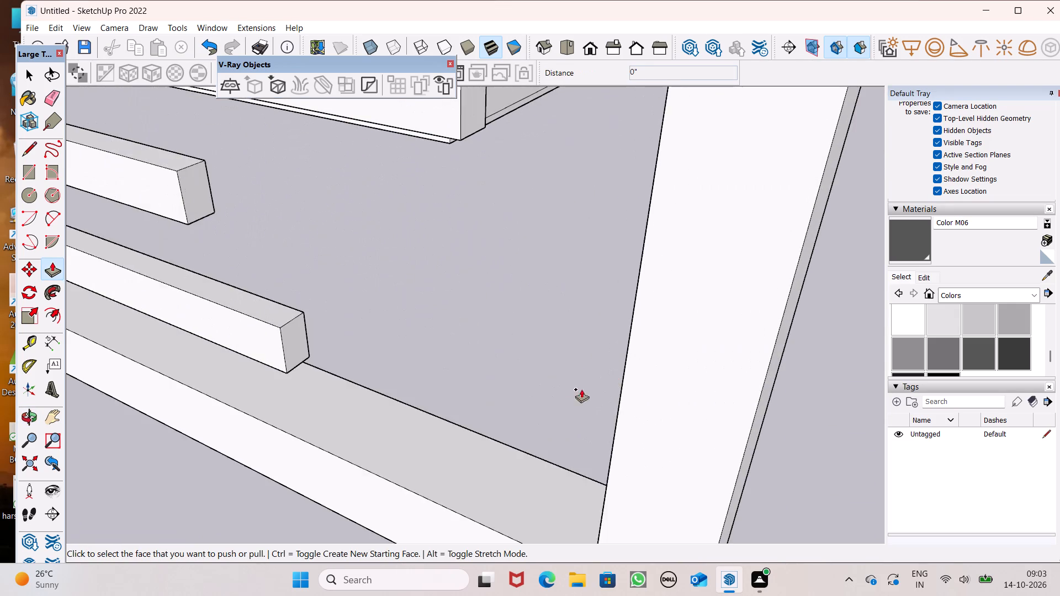
scroll(592, 473, "up", 1)
middle_click_drag(593, 474, 605, 468)
scroll(558, 391, "down", 6)
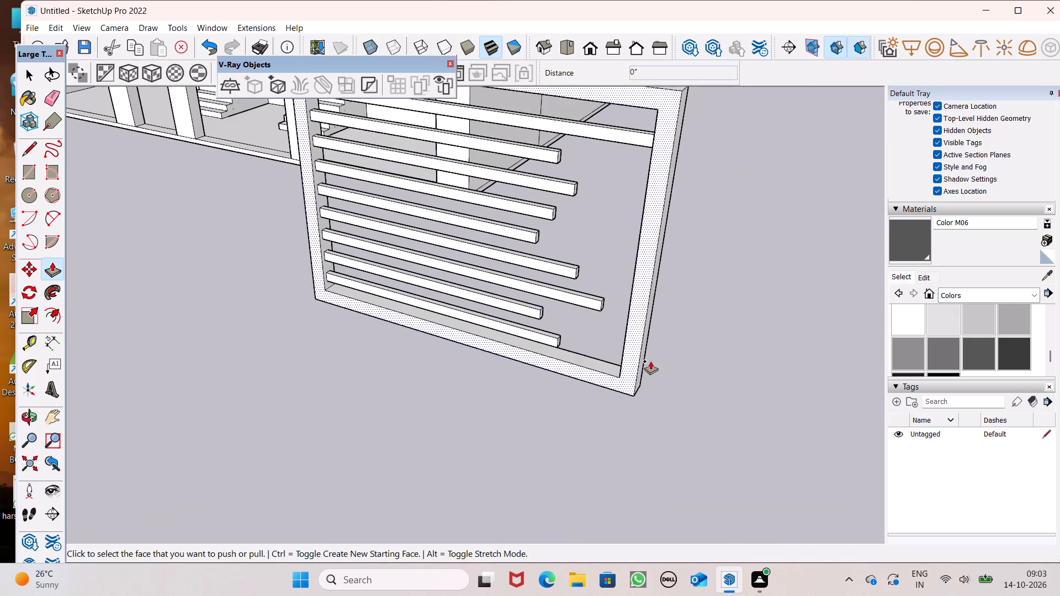
scroll(653, 360, "up", 6)
scroll(621, 359, "down", 4)
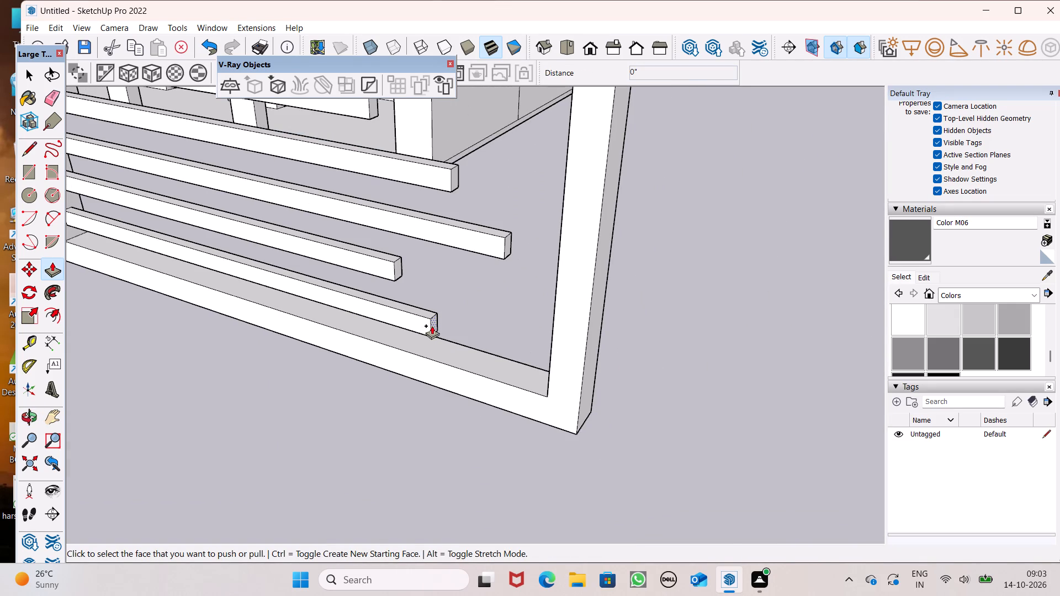
scroll(440, 326, "up", 1)
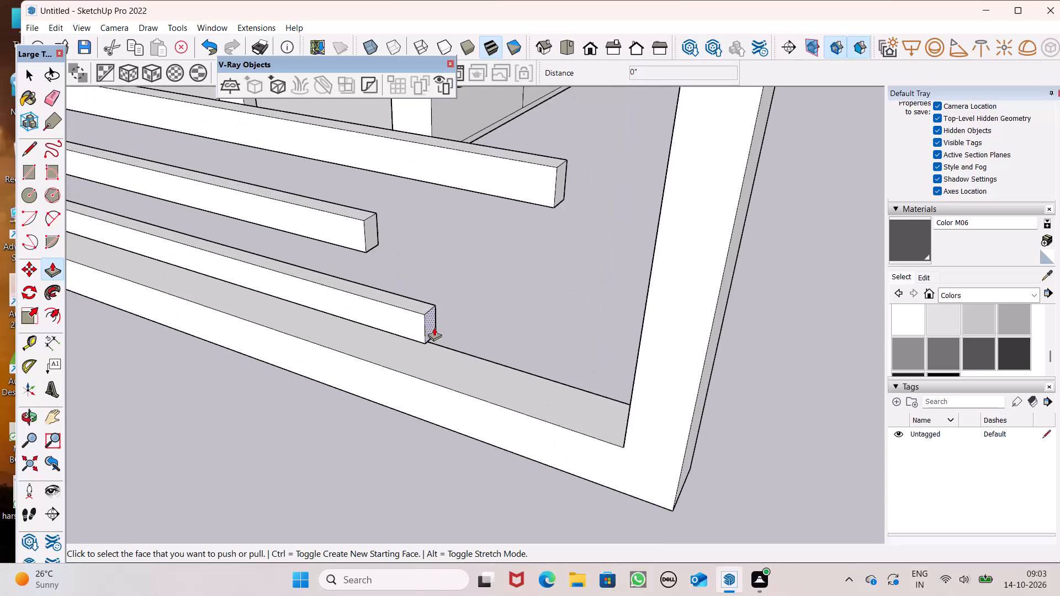
left_click_drag(434, 327, 662, 390)
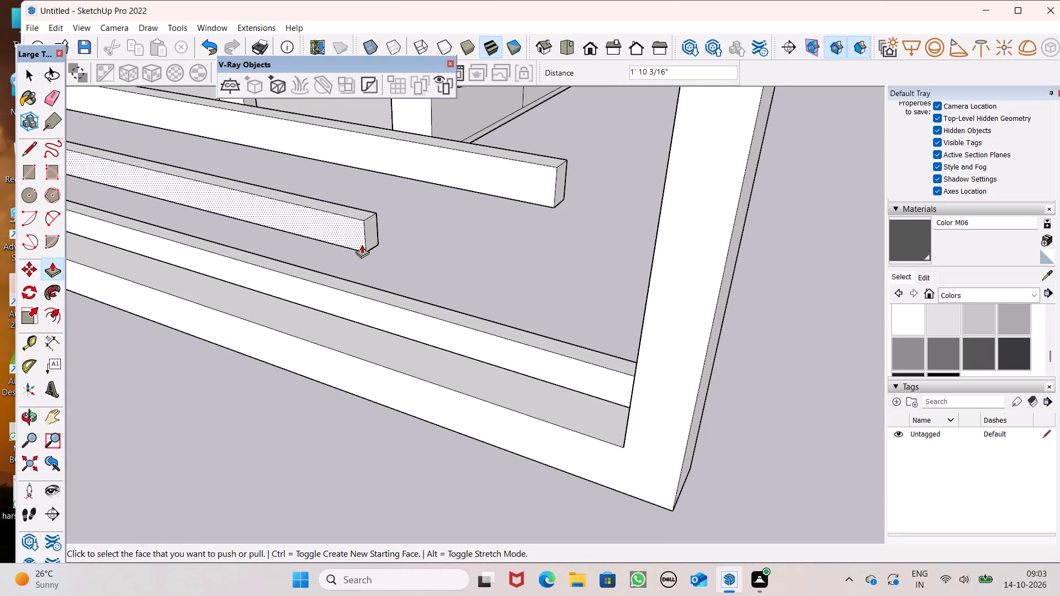
left_click_drag(372, 238, 674, 343)
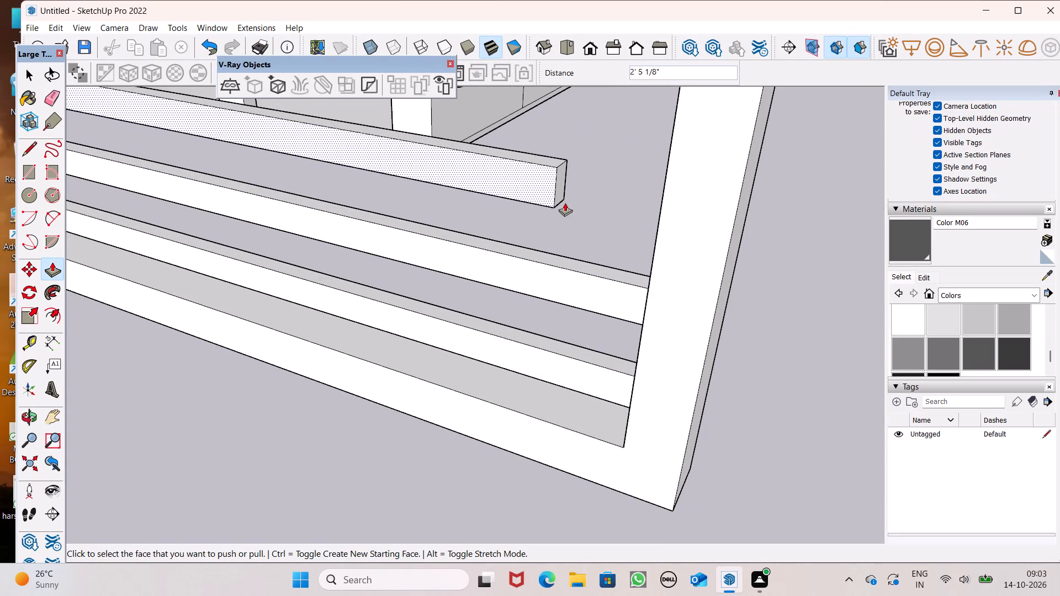
left_click_drag(563, 190, 694, 238)
Extend the third bar from the top by about 1' 7 9/16" to meet the opposite upright.
scroll(508, 303, "down", 6)
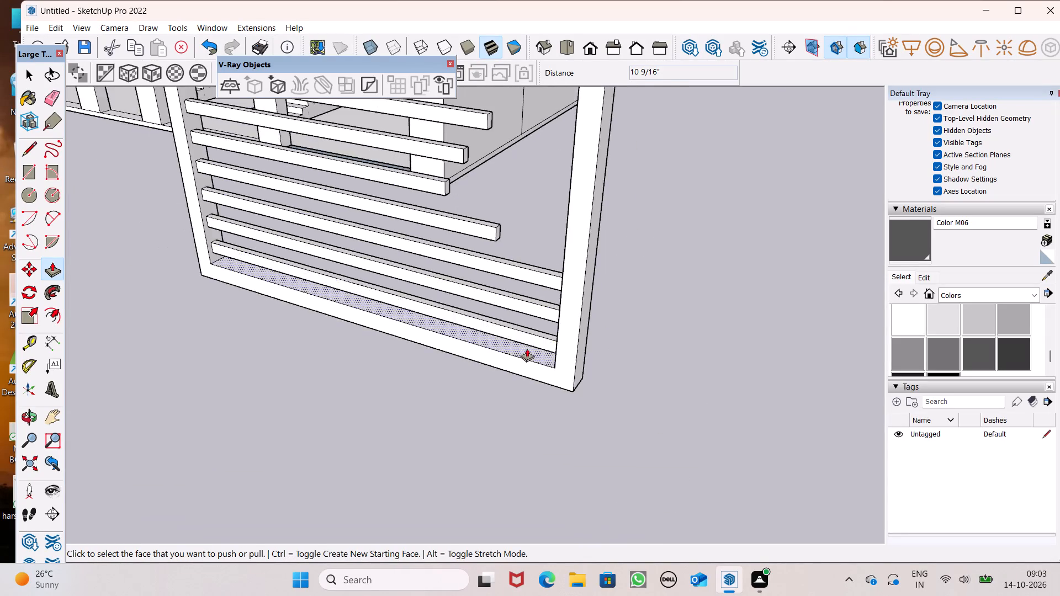
middle_click_drag(556, 374, 691, 389)
scroll(588, 242, "down", 6)
scroll(575, 91, "up", 3)
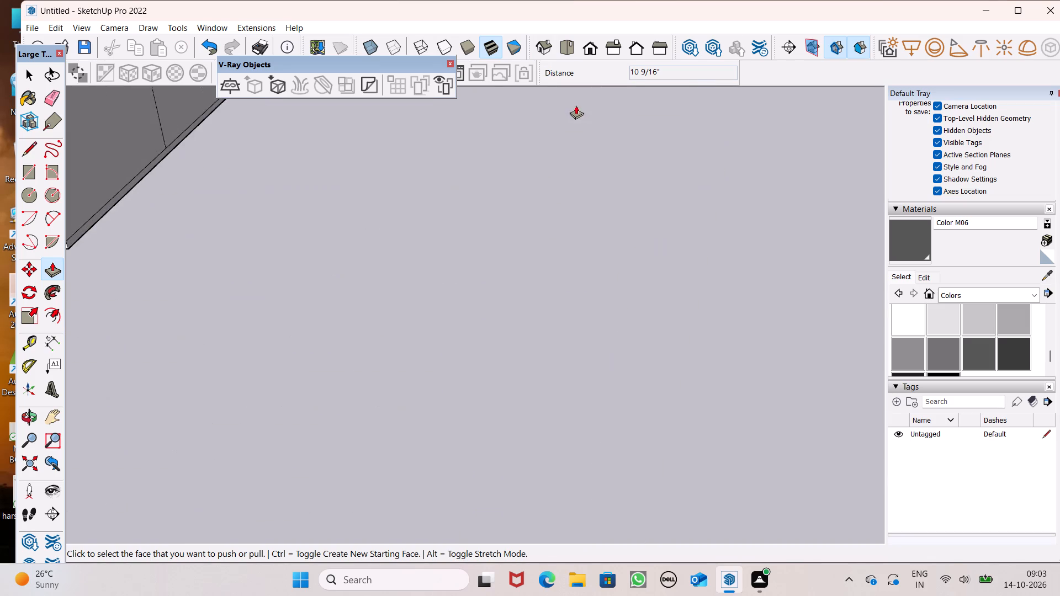
scroll(576, 110, "down", 3)
middle_click_drag(598, 177, 348, 156)
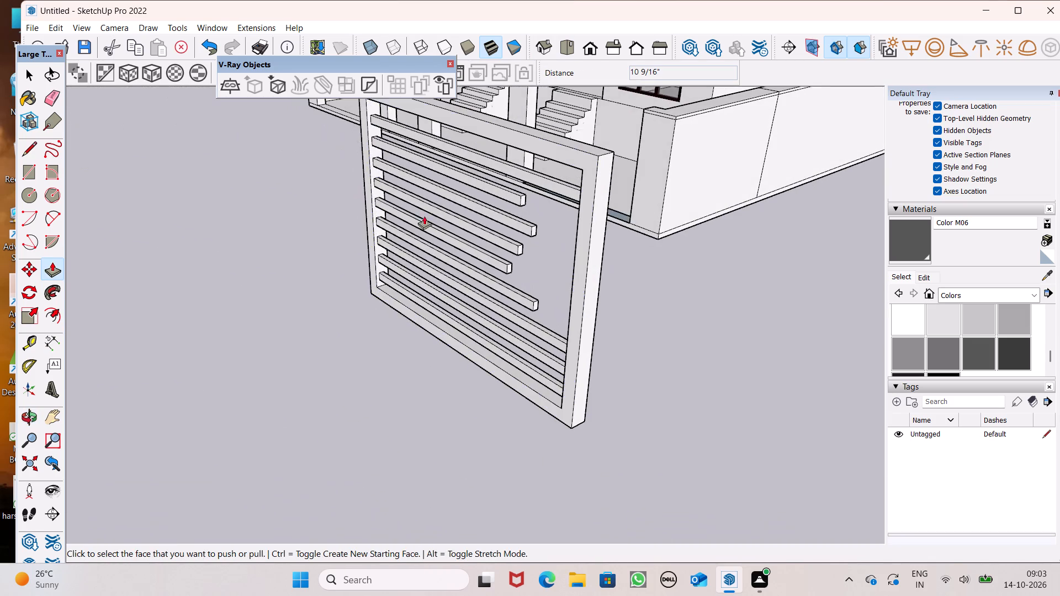
scroll(562, 264, "up", 4)
scroll(511, 225, "down", 2)
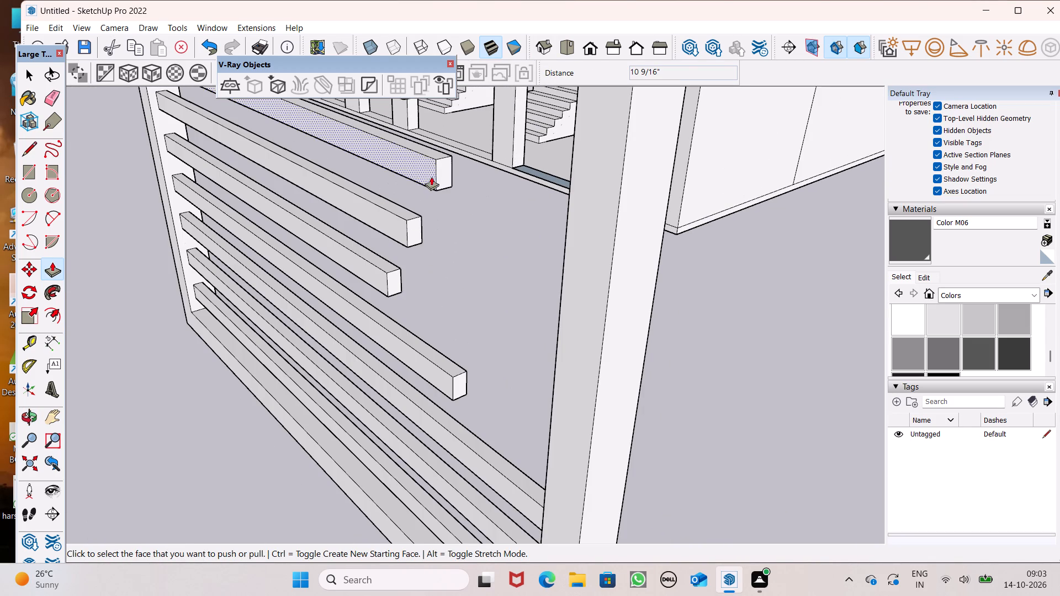
left_click_drag(453, 180, 505, 216)
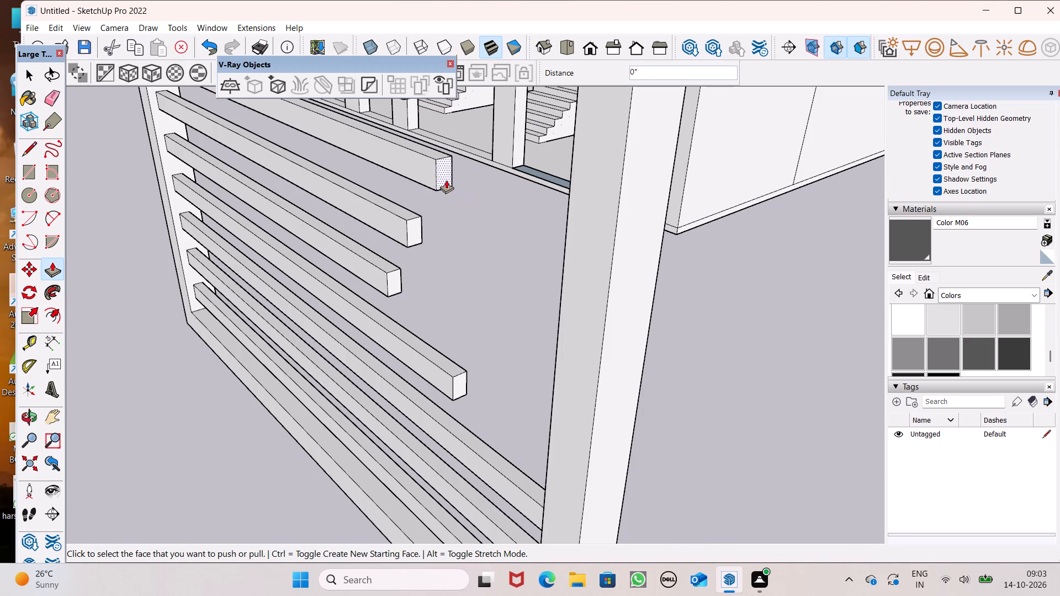
left_click_drag(446, 179, 568, 278)
Extend the sixth, fifth and fourth bars from the top by about 1' 5", 2' 6" and 2' 1" to meet the opposite upright.
middle_click_drag(614, 285, 732, 291)
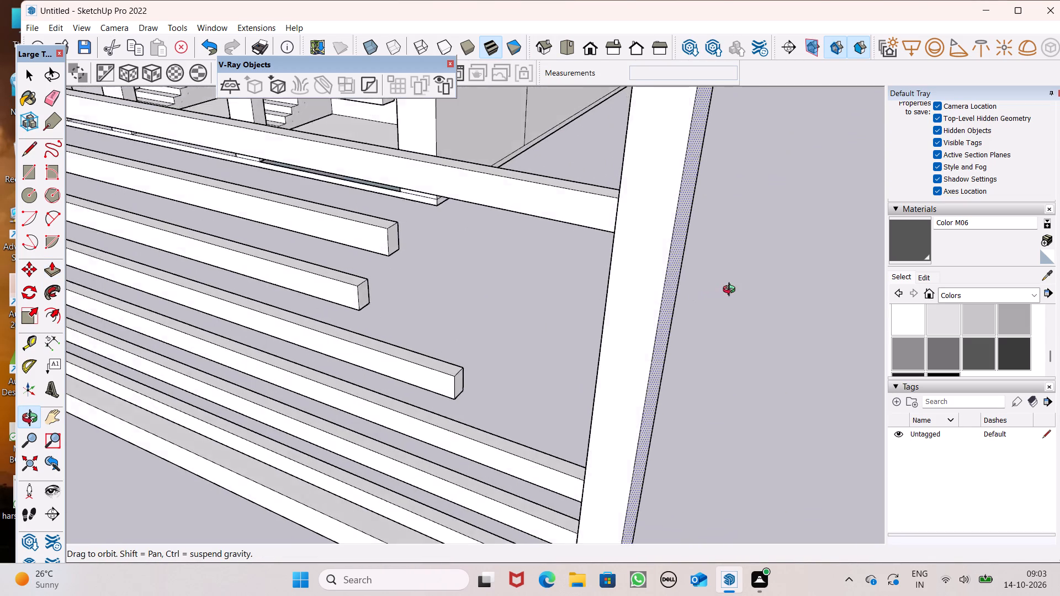
middle_click_drag(732, 291, 796, 294)
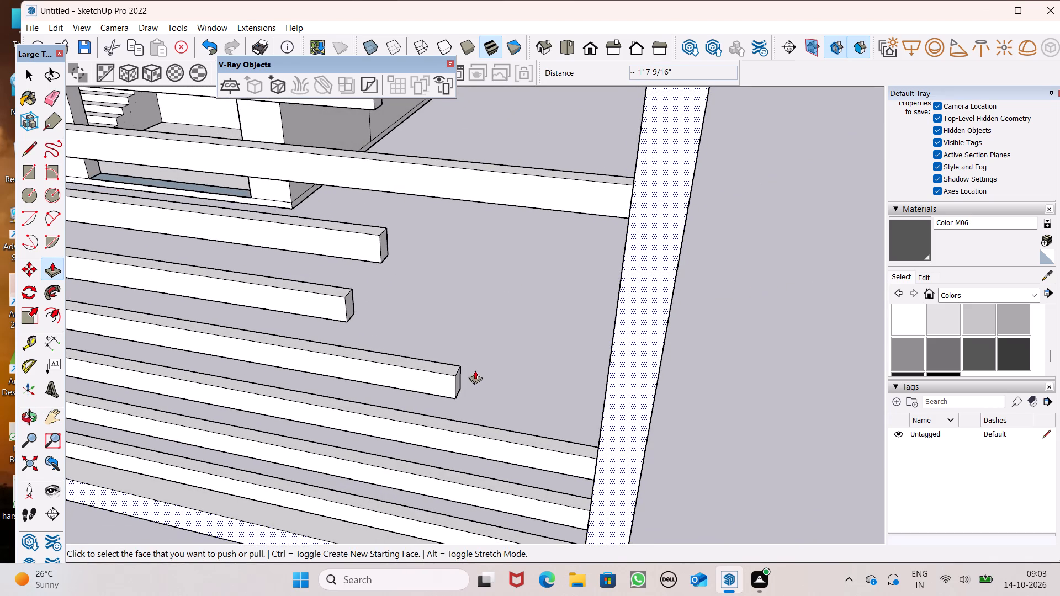
left_click_drag(459, 382, 531, 398)
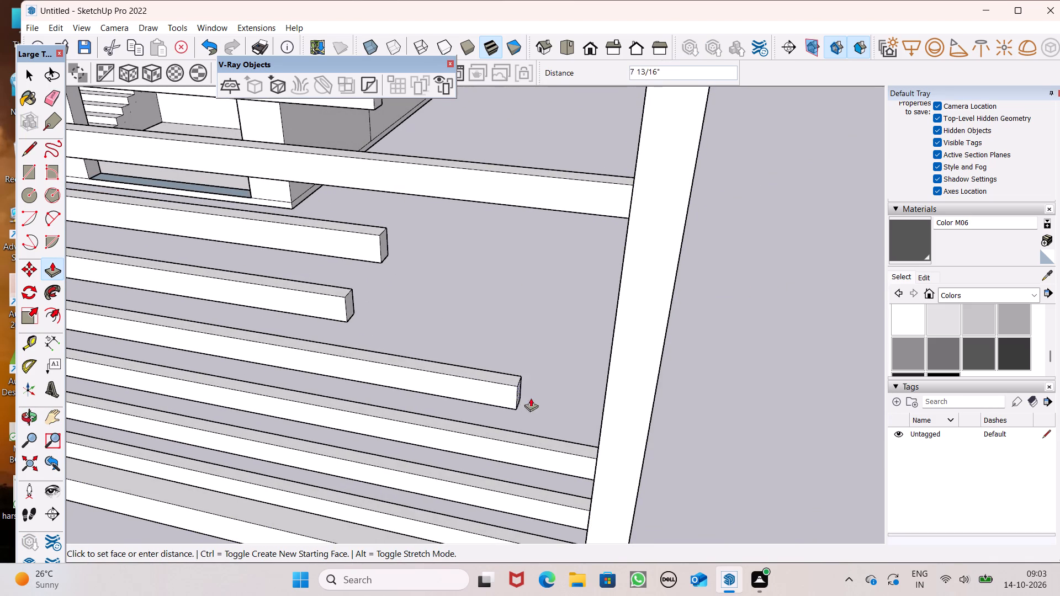
left_click_drag(531, 398, 605, 408)
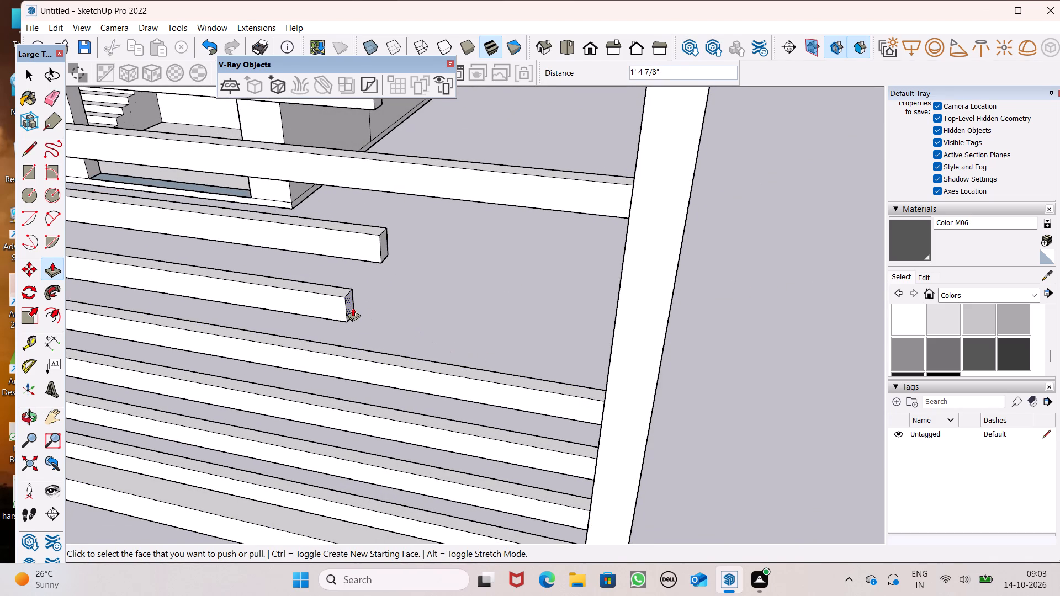
left_click_drag(353, 306, 606, 389)
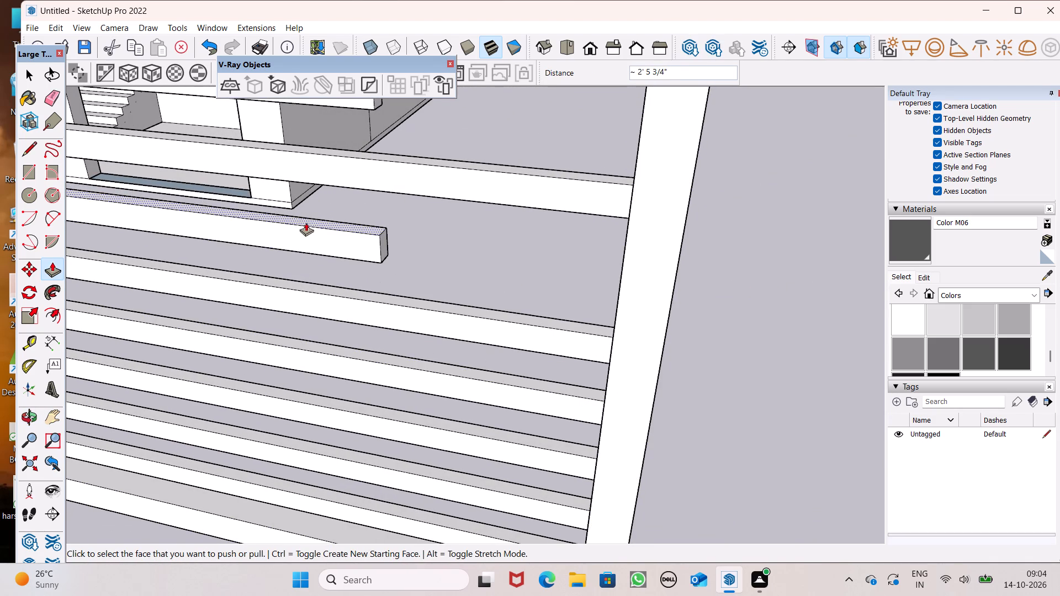
left_click_drag(390, 244, 375, 252)
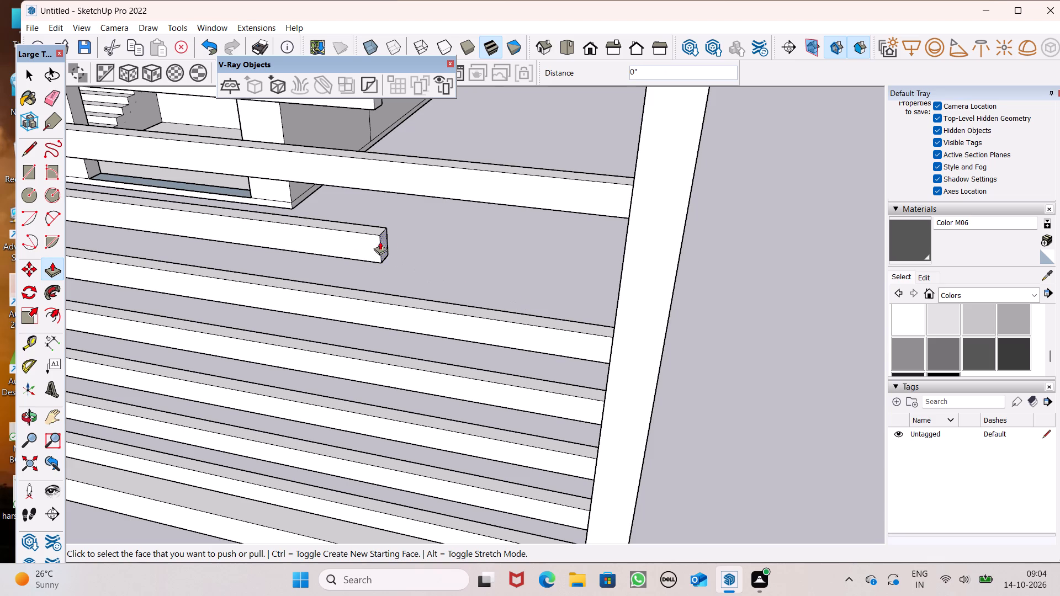
left_click_drag(388, 245, 456, 267)
middle_click_drag(446, 253, 401, 259)
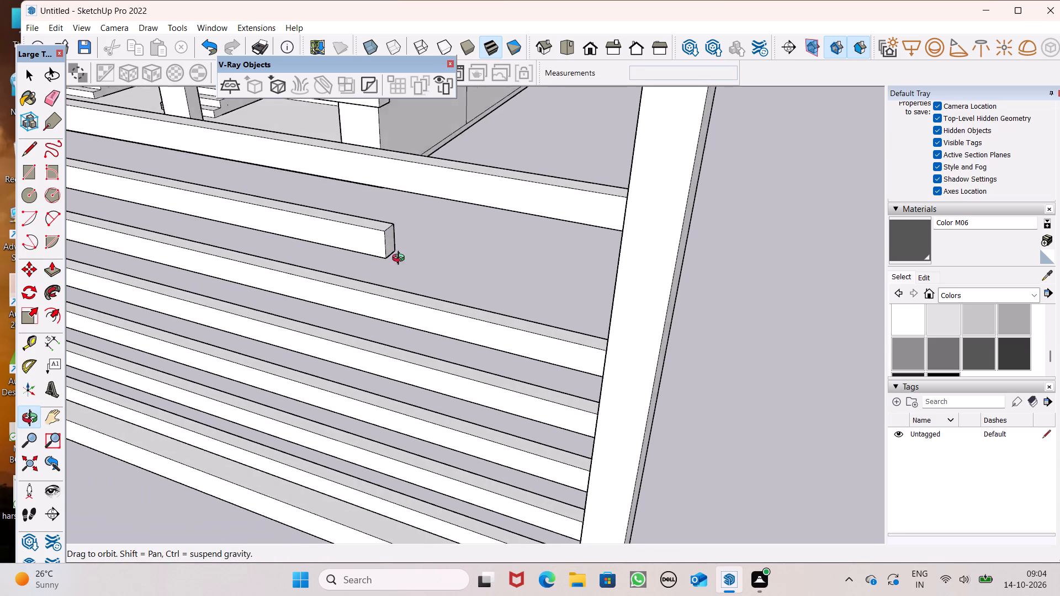
middle_click_drag(401, 259, 399, 258)
left_click_drag(394, 243, 623, 315)
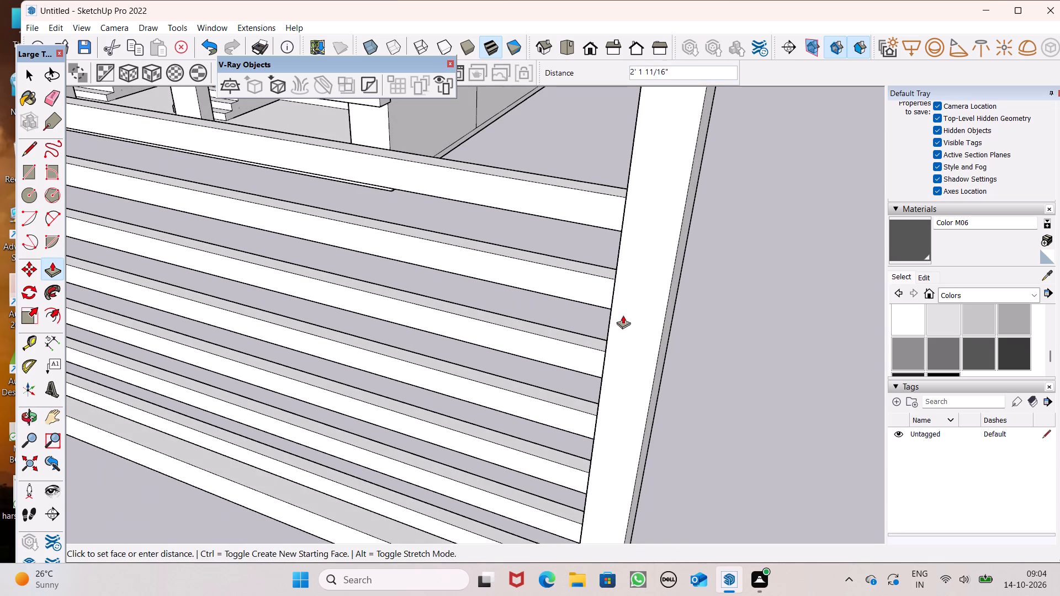
left_click_drag(623, 315, 612, 297)
Extend the second bar from the top by about 2' 5/8" to meet the opposite upright.
scroll(436, 244, "down", 6)
scroll(166, 265, "down", 4)
scroll(328, 221, "up", 7)
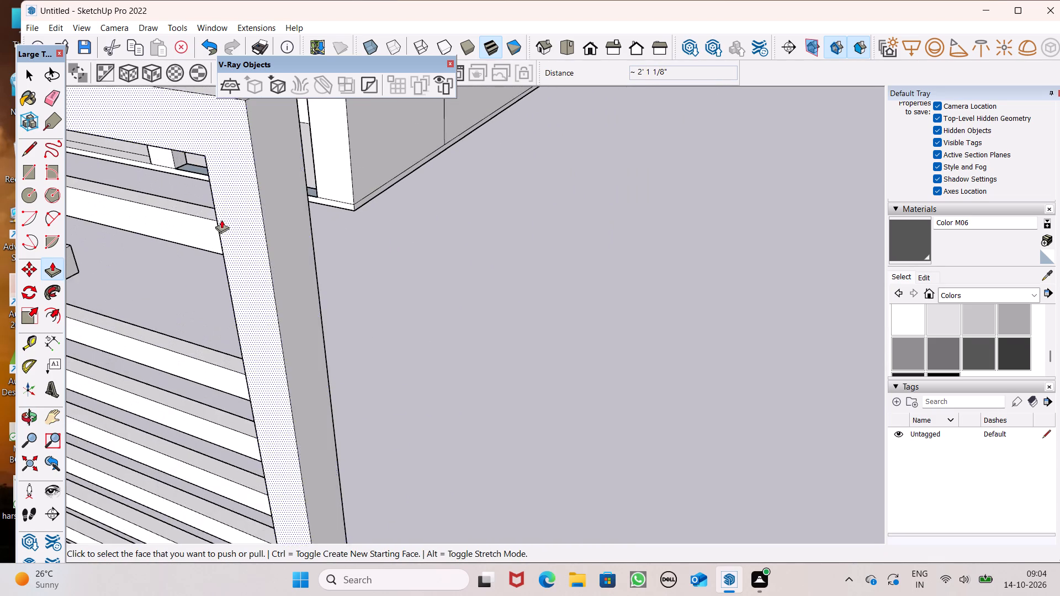
scroll(194, 231, "down", 5)
scroll(97, 252, "up", 2)
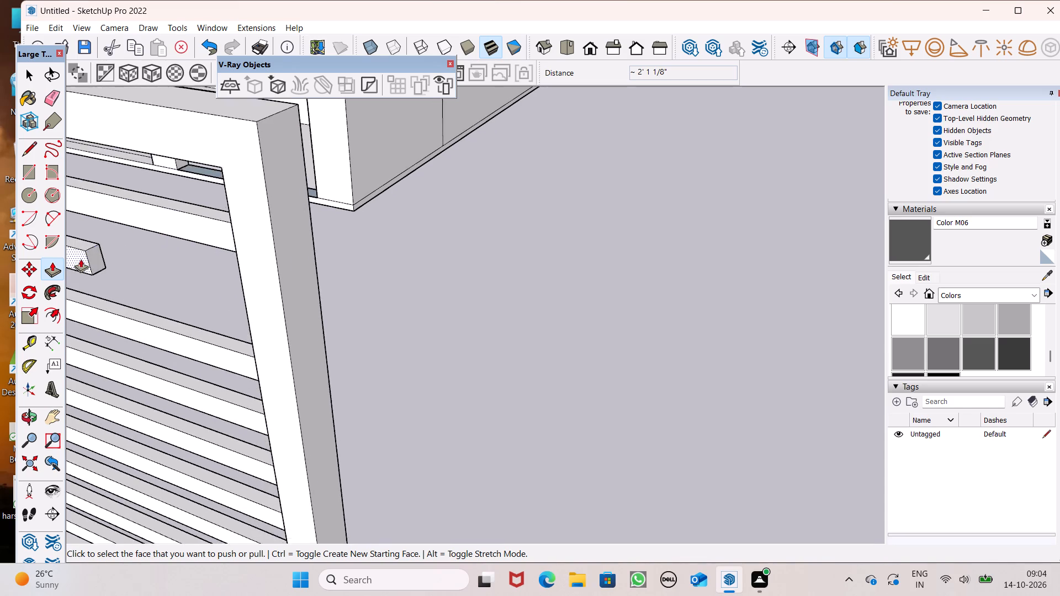
scroll(81, 259, "up", 5)
left_click_drag(113, 258, 379, 352)
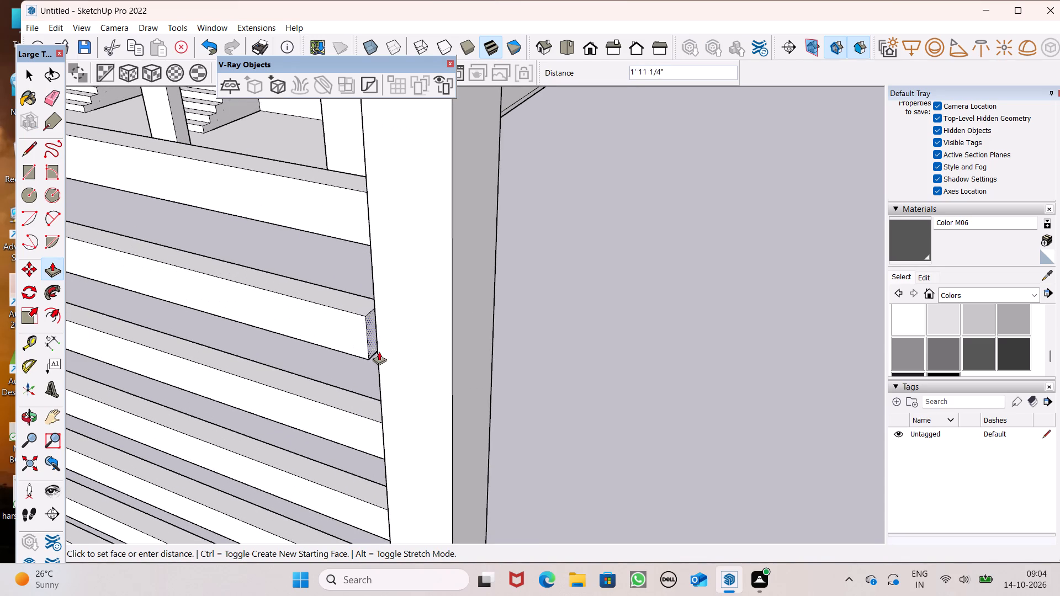
left_click_drag(379, 352, 391, 353)
Examine the whole gate frame and check that every horizontal bar spans between the two uprights.
scroll(322, 286, "down", 9)
scroll(393, 292, "down", 5)
middle_click_drag(389, 294, 513, 251)
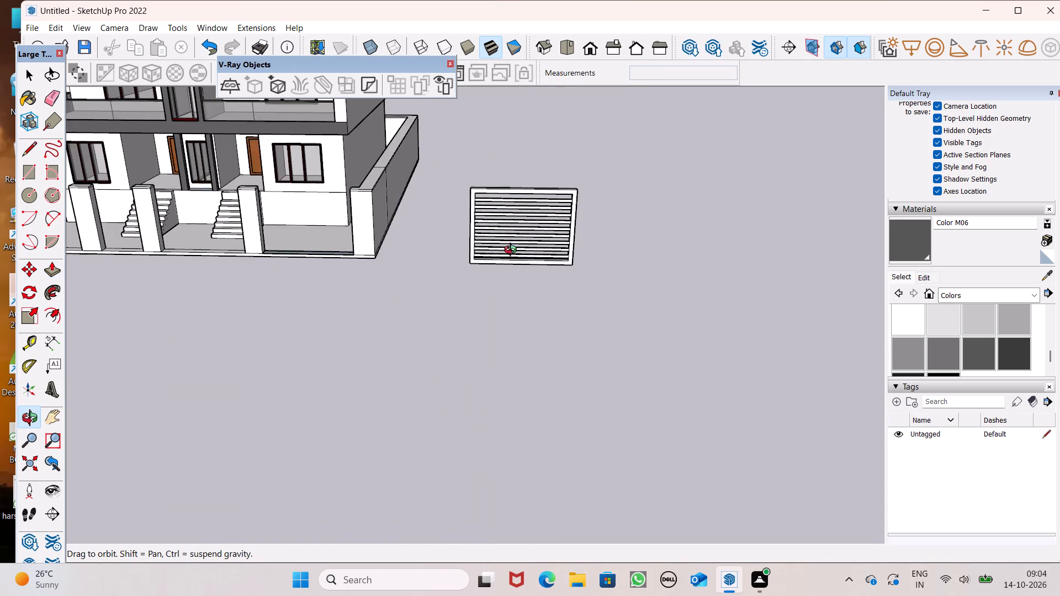
middle_click_drag(513, 251, 521, 247)
scroll(618, 211, "up", 6)
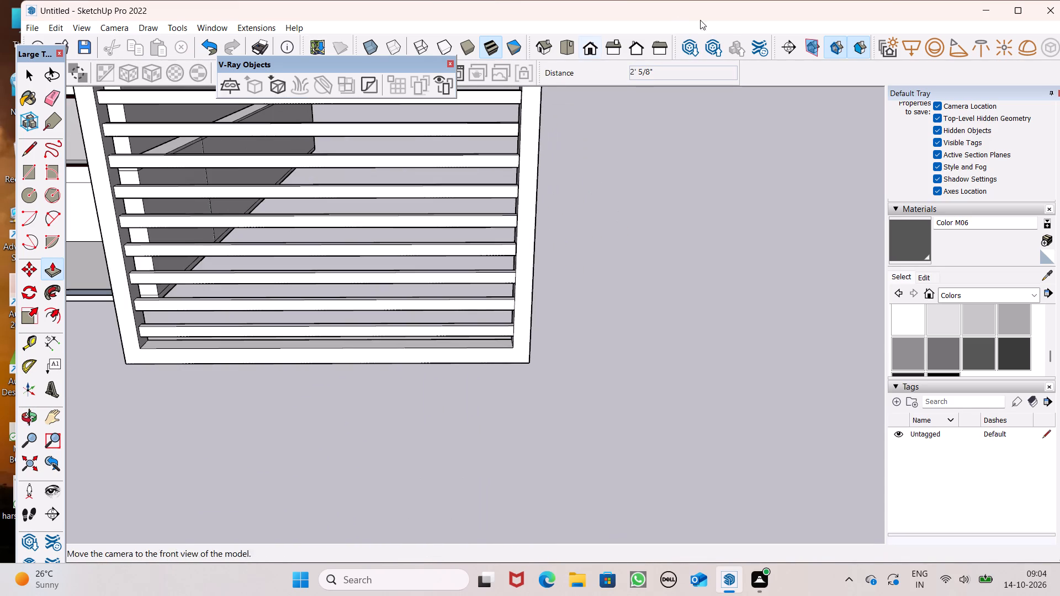
key("space")
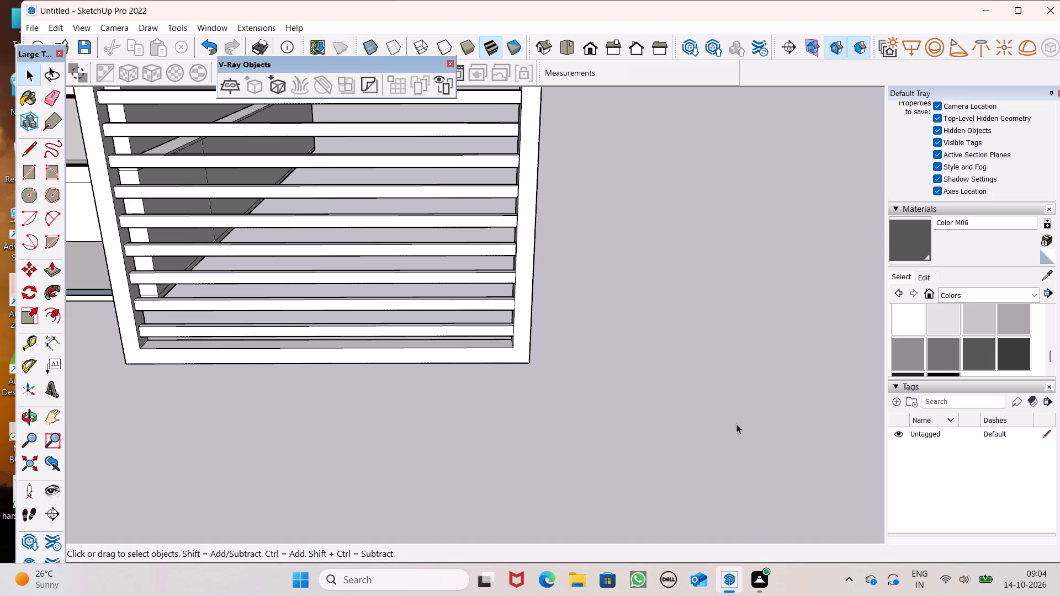
scroll(526, 382, "down", 6)
middle_click_drag(534, 360, 535, 366)
scroll(494, 338, "up", 4)
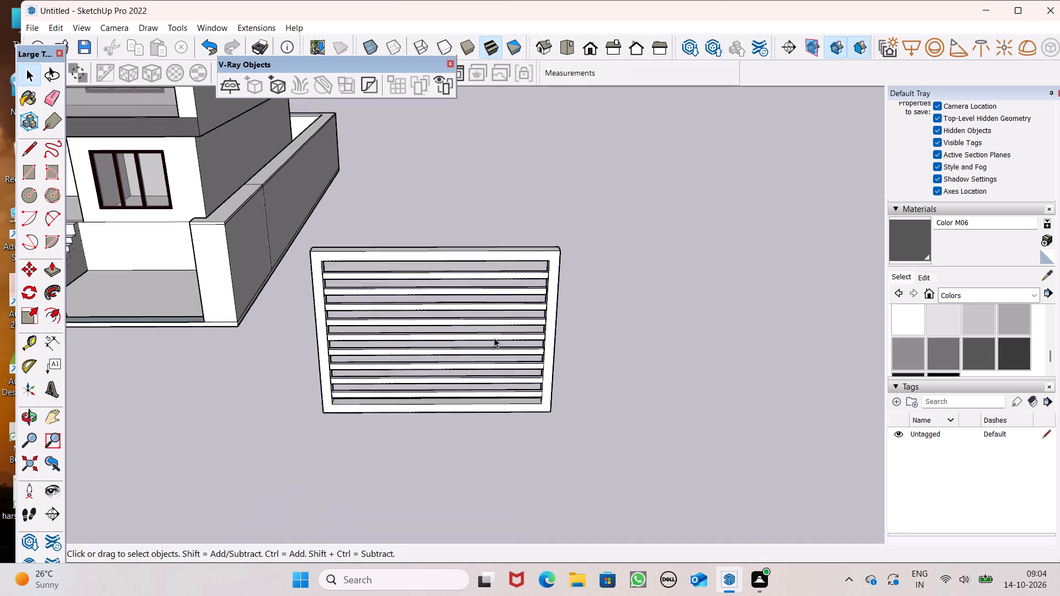
scroll(494, 338, "up", 4)
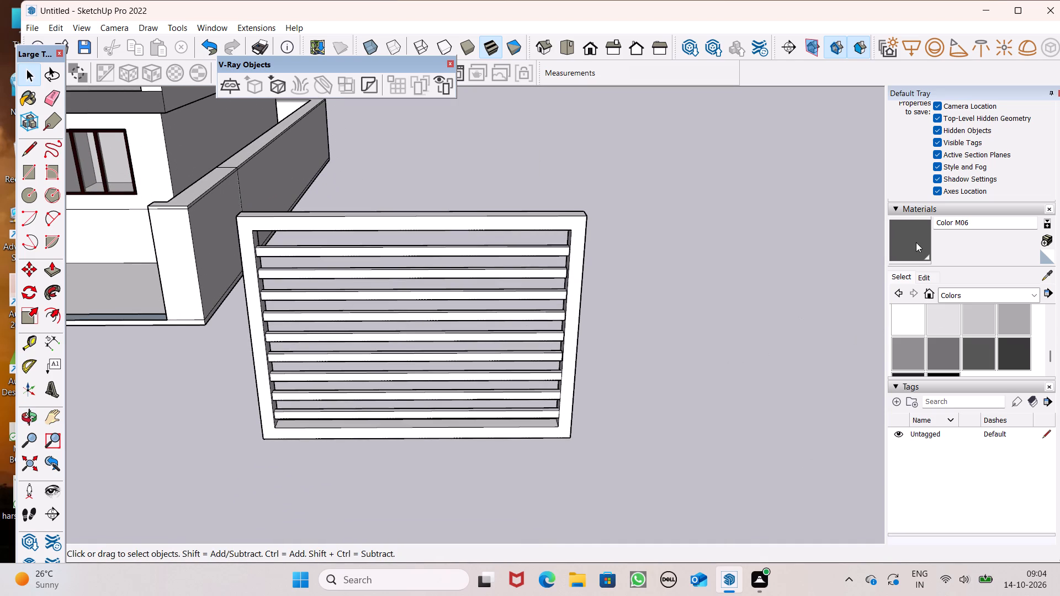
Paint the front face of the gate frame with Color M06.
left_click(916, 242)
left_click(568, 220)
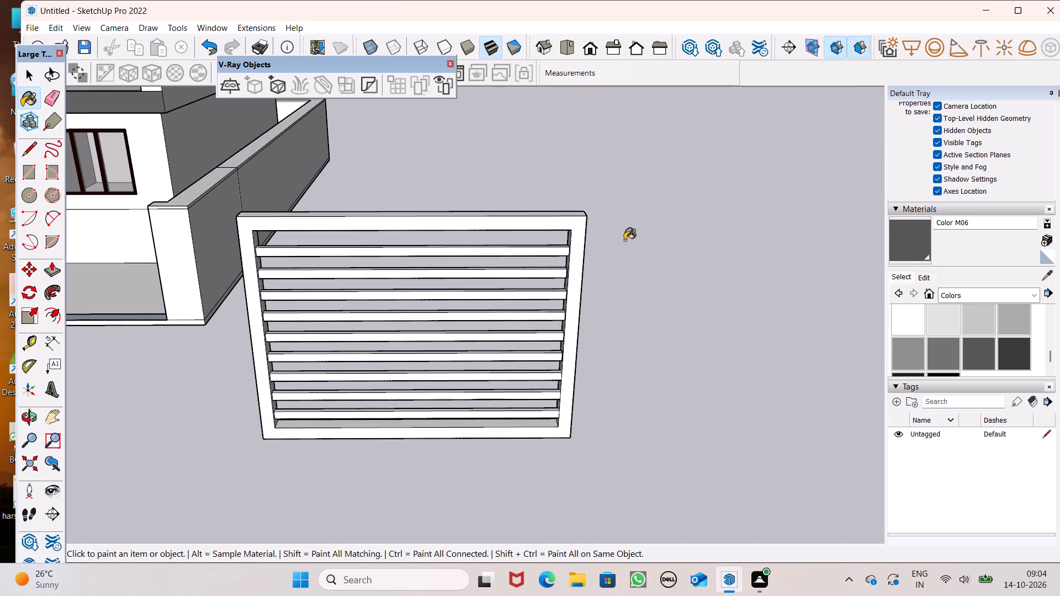
Paint the front face of the gate frame with the darker Color M07.
left_click(1010, 355)
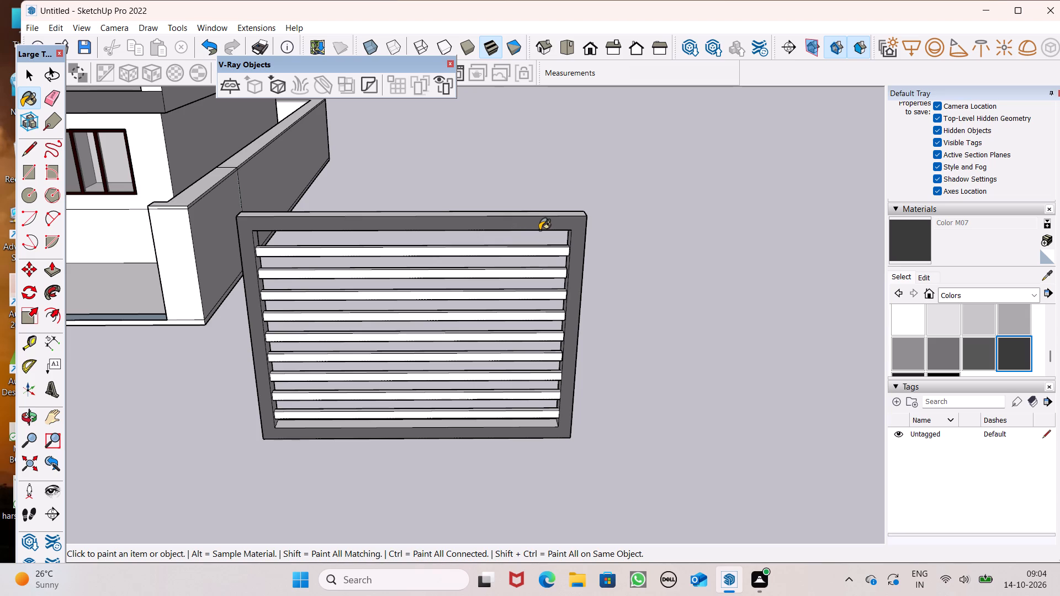
left_click(542, 230)
left_click(558, 220)
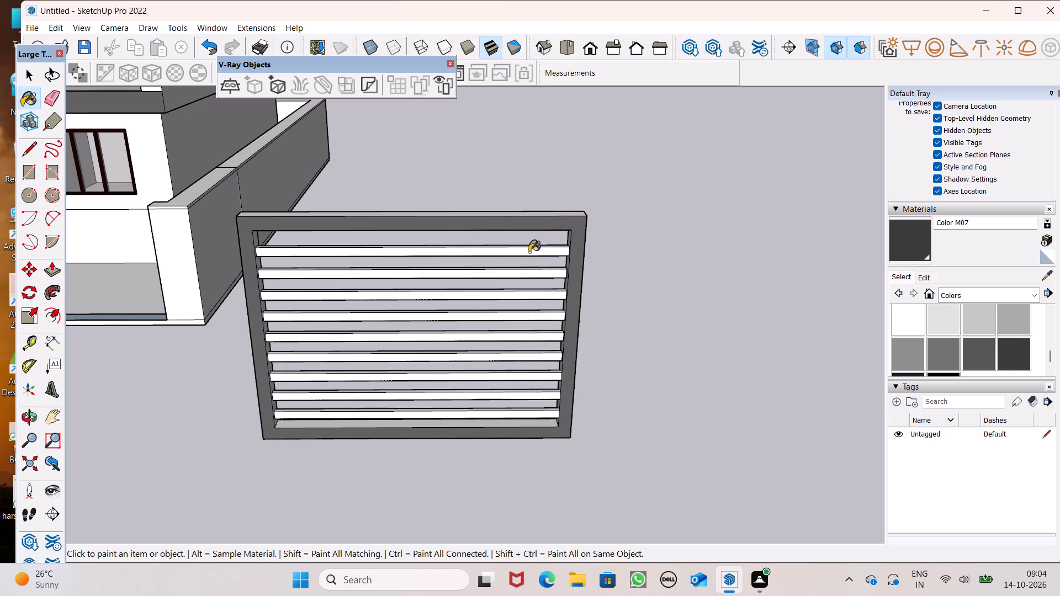
Paint the front faces of the top five horizontal gate bars with Color M07.
left_click(531, 248)
left_click(529, 264)
double_click(528, 277)
left_click(532, 272)
left_click_drag(533, 288, 533, 303)
left_click(533, 303)
left_click_drag(539, 293, 539, 298)
left_click(537, 316)
left_click_drag(537, 317, 533, 326)
left_click(529, 336)
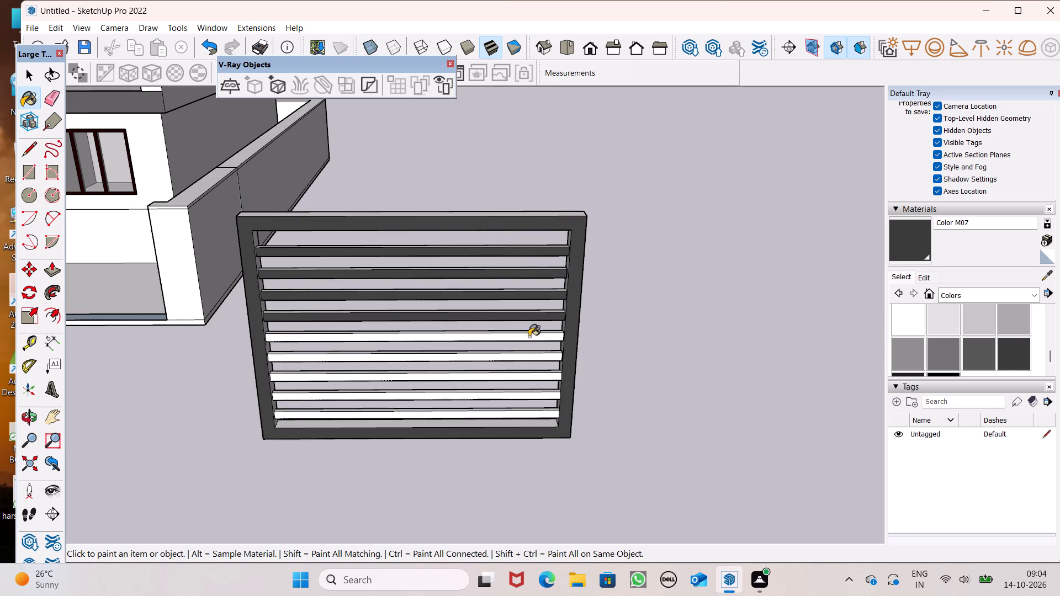
Paint the front faces of the lower four gate bars and the bottom rail's upper face with Color M07.
left_click(524, 355)
left_click(523, 371)
left_click(516, 385)
left_click(510, 399)
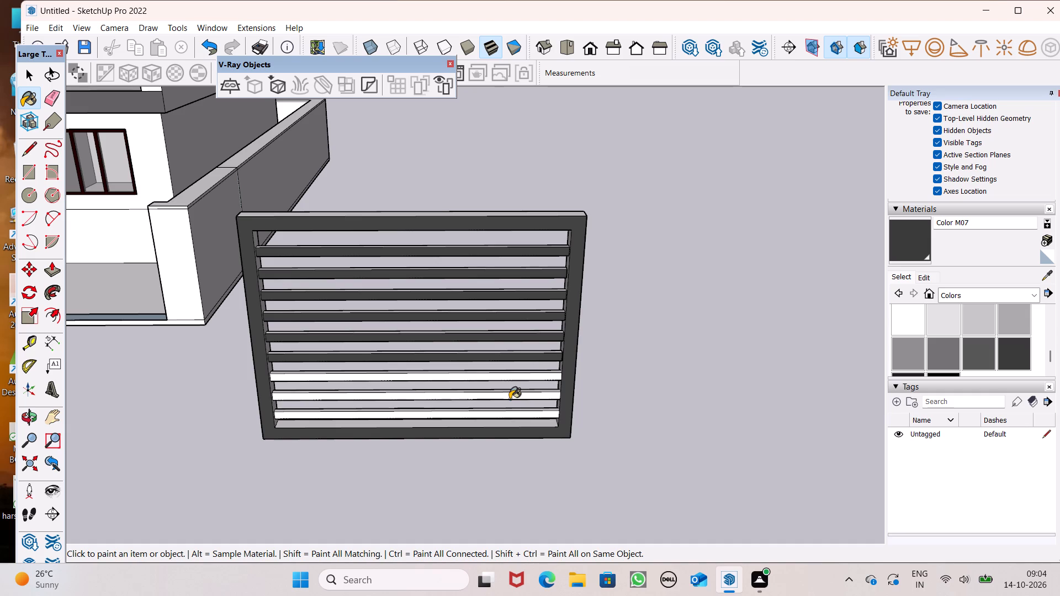
left_click_drag(513, 394, 508, 411)
left_click(505, 413)
left_click(504, 421)
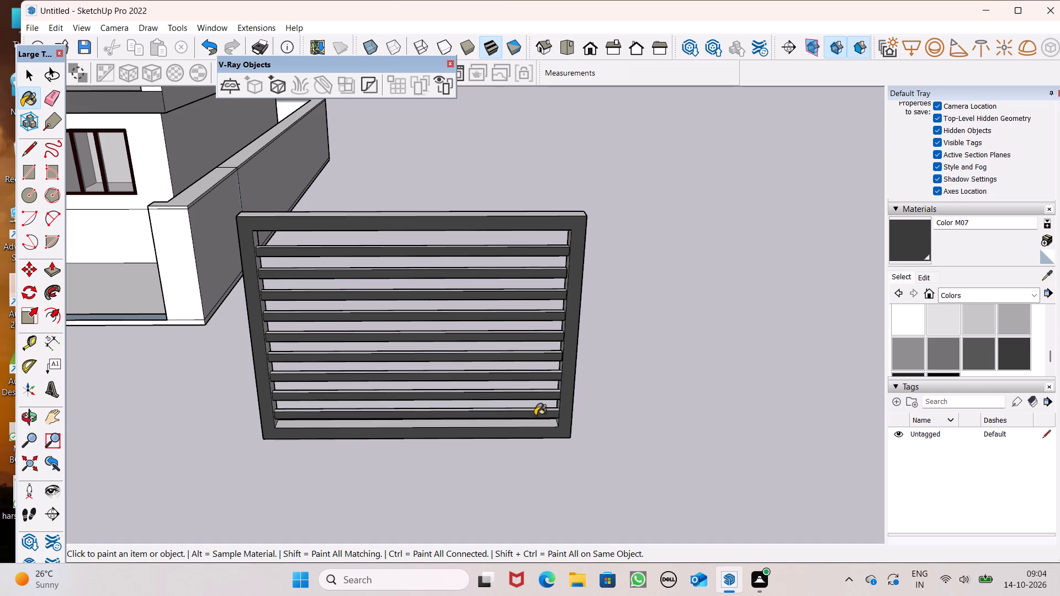
Paint the gate frame's back face, top face and one upright's outer side with Color M07.
middle_click_drag(589, 408, 6, 390)
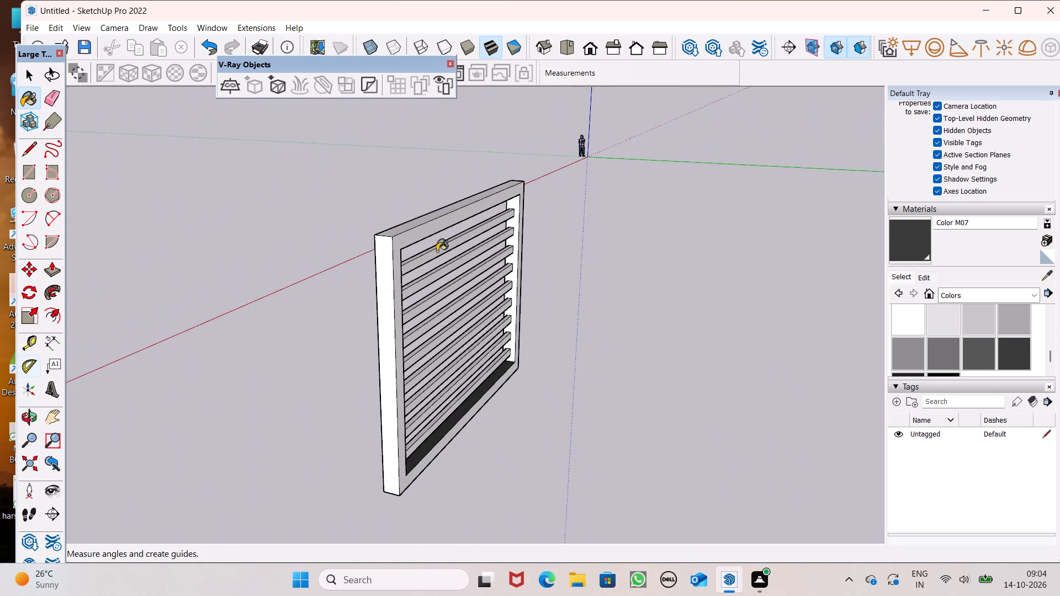
scroll(486, 191, "up", 1)
left_click(395, 240)
left_click(387, 233)
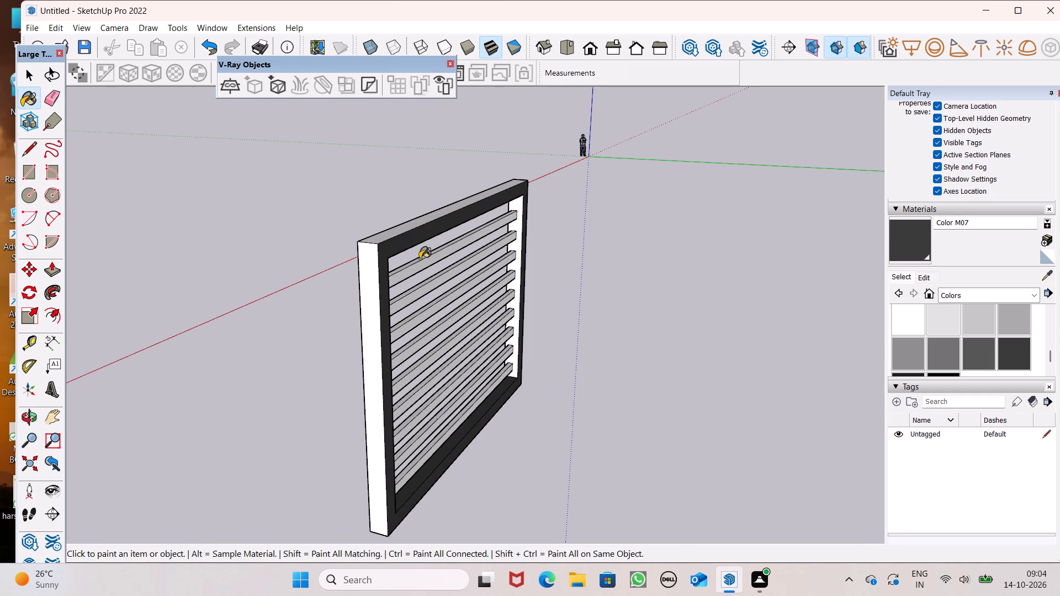
middle_click_drag(455, 289, 417, 309)
scroll(421, 309, "up", 1)
left_click(349, 319)
left_click(340, 316)
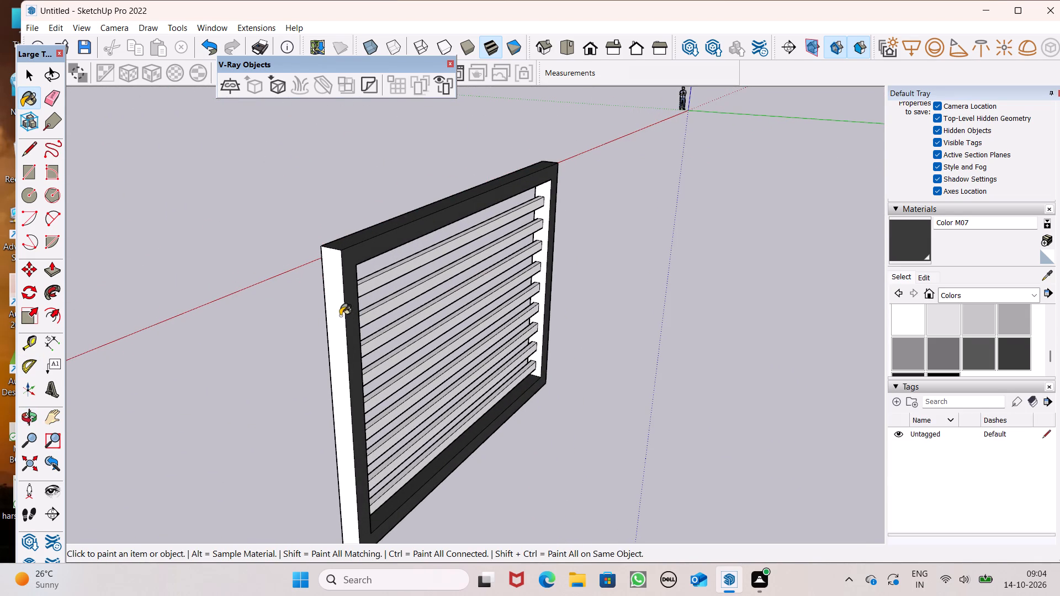
Paint the inner side faces of both gate uprights with Color M07.
middle_click_drag(510, 314, 362, 307)
scroll(407, 295, "up", 1)
left_click_drag(609, 280, 609, 280)
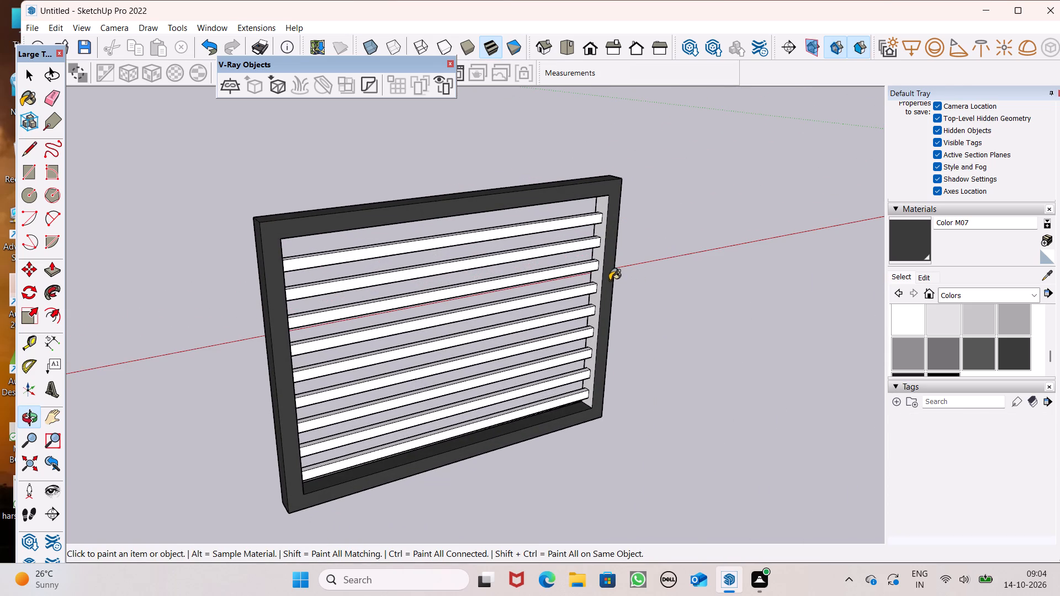
left_click_drag(609, 280, 615, 282)
left_click(619, 274)
middle_click_drag(626, 283, 240, 306)
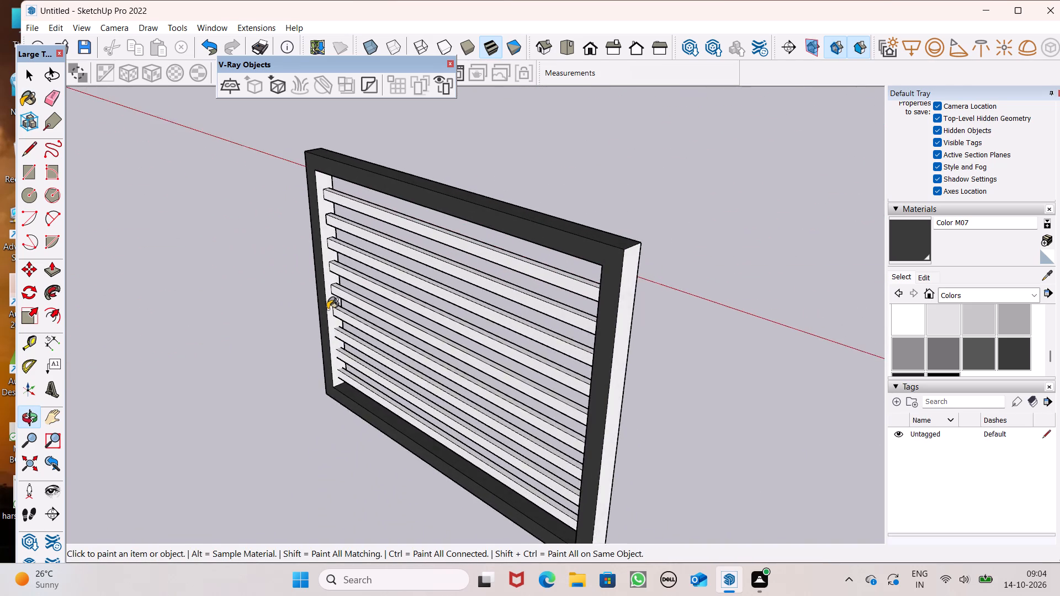
scroll(367, 327, "up", 3)
left_click(323, 332)
left_click(325, 306)
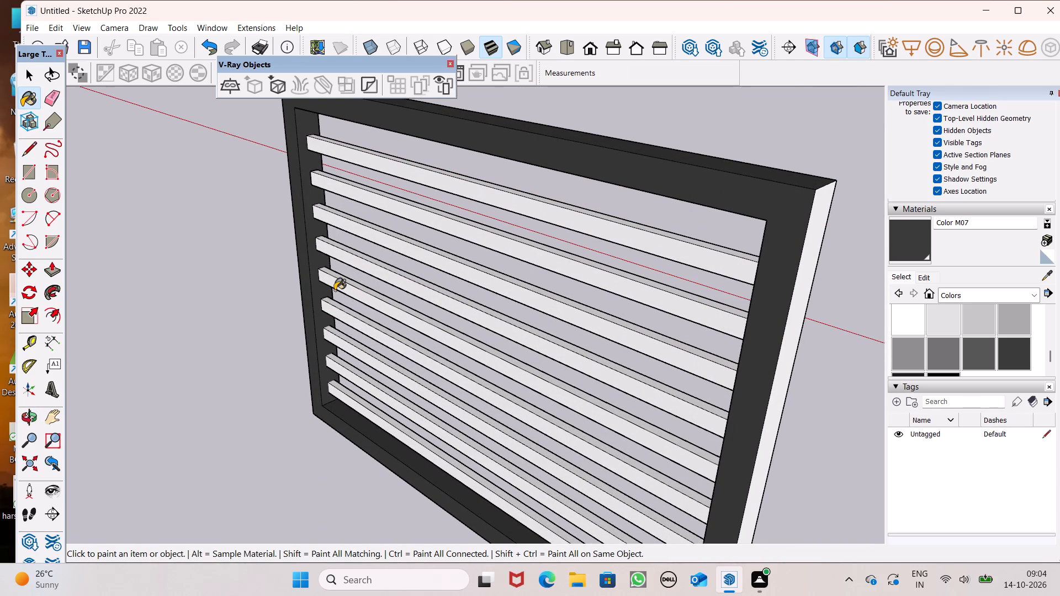
Paint the back faces of the upper six horizontal gate bars with Color M07.
left_click(336, 286)
left_click(356, 267)
left_click(373, 251)
left_click(385, 237)
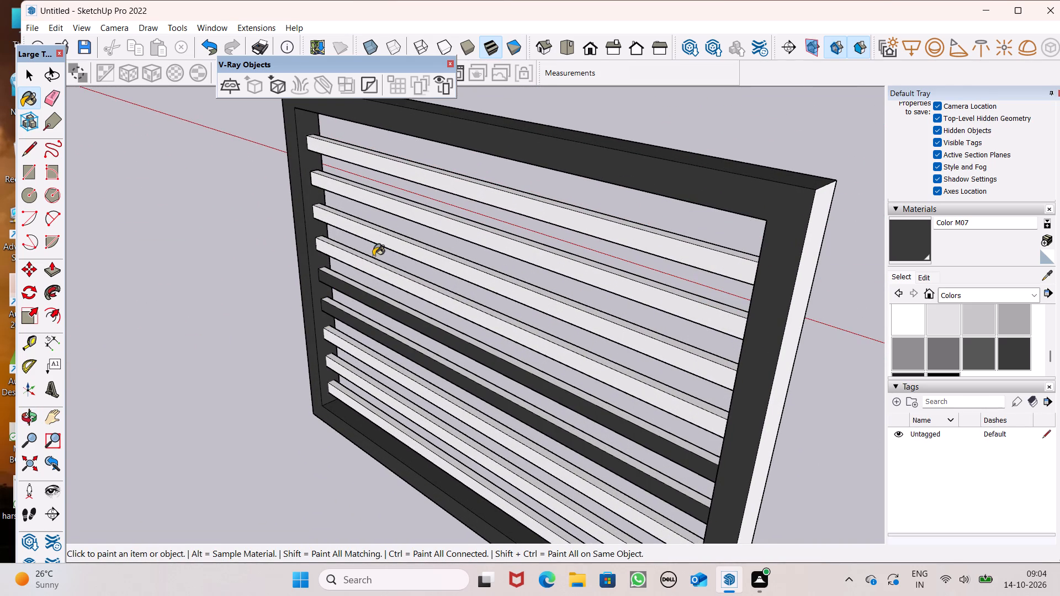
left_click(367, 264)
left_click(395, 214)
left_click(449, 174)
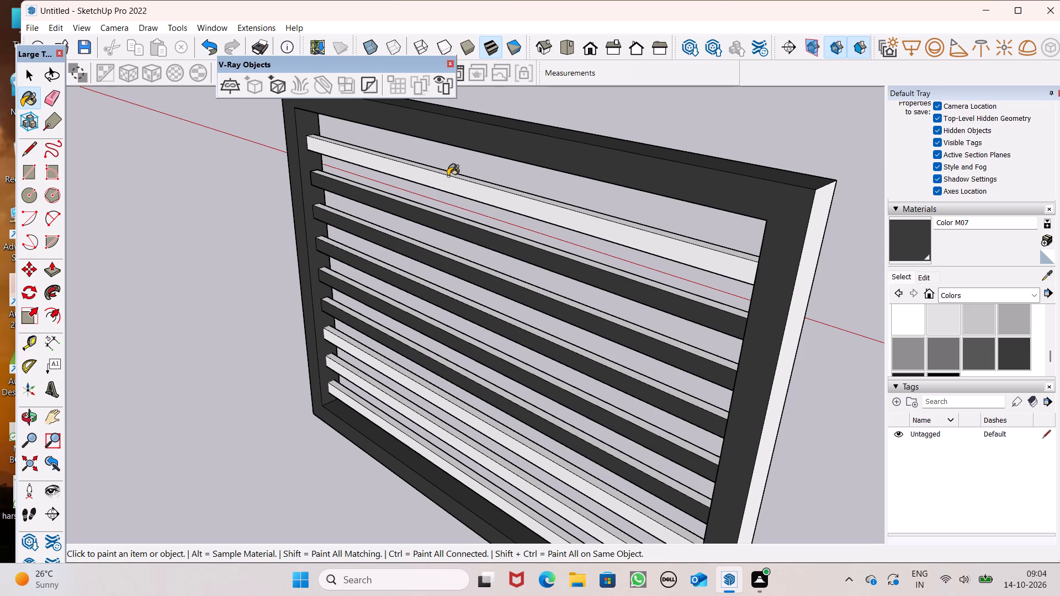
left_click(448, 176)
left_click(447, 186)
left_click(460, 178)
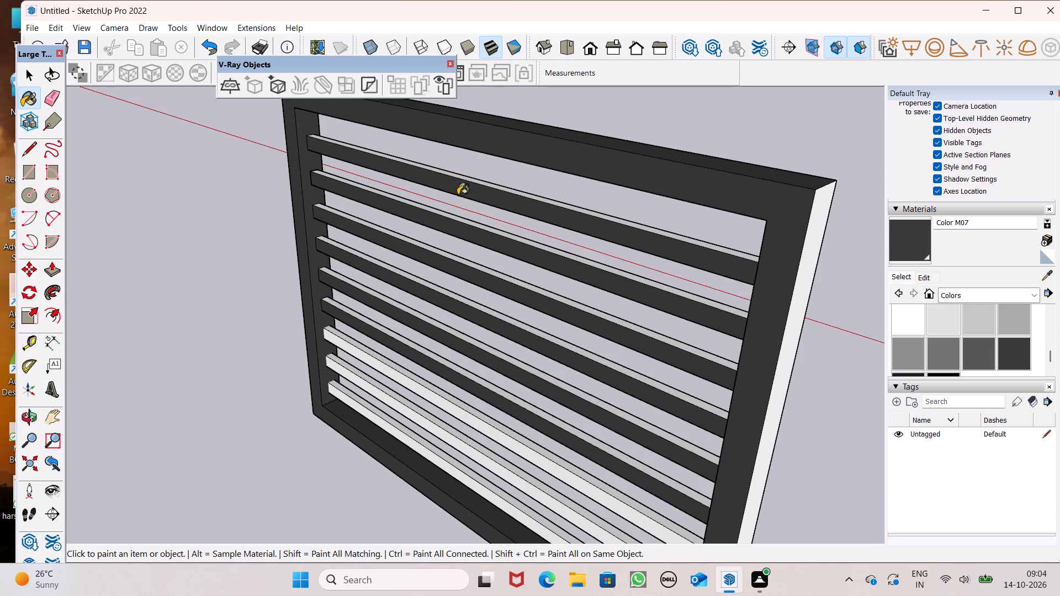
Paint the back and top faces of the lowest three gate bars with Color M07.
left_click(416, 382)
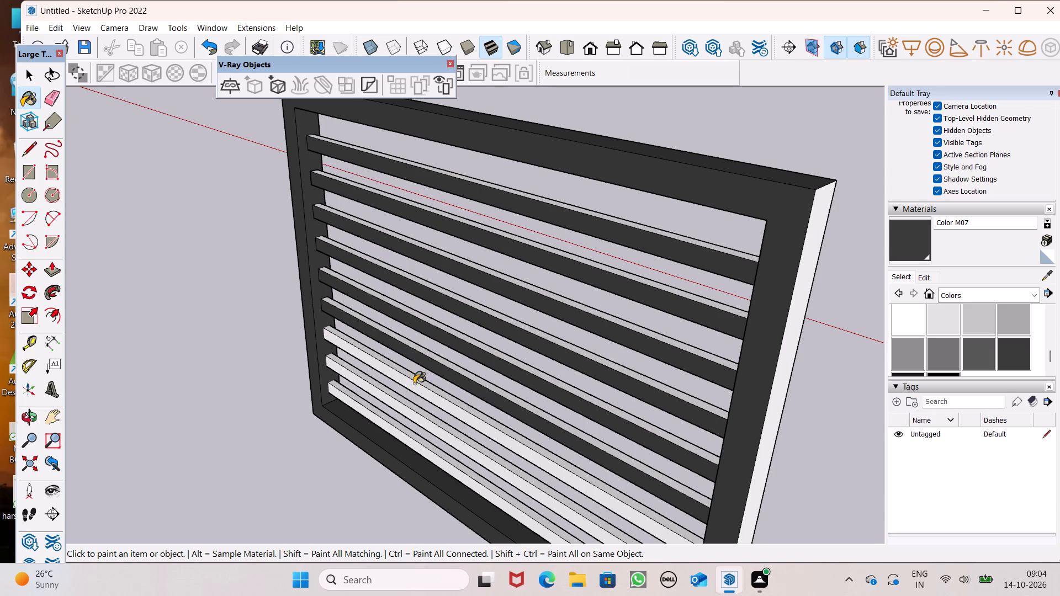
left_click(414, 384)
left_click(418, 378)
left_click(420, 375)
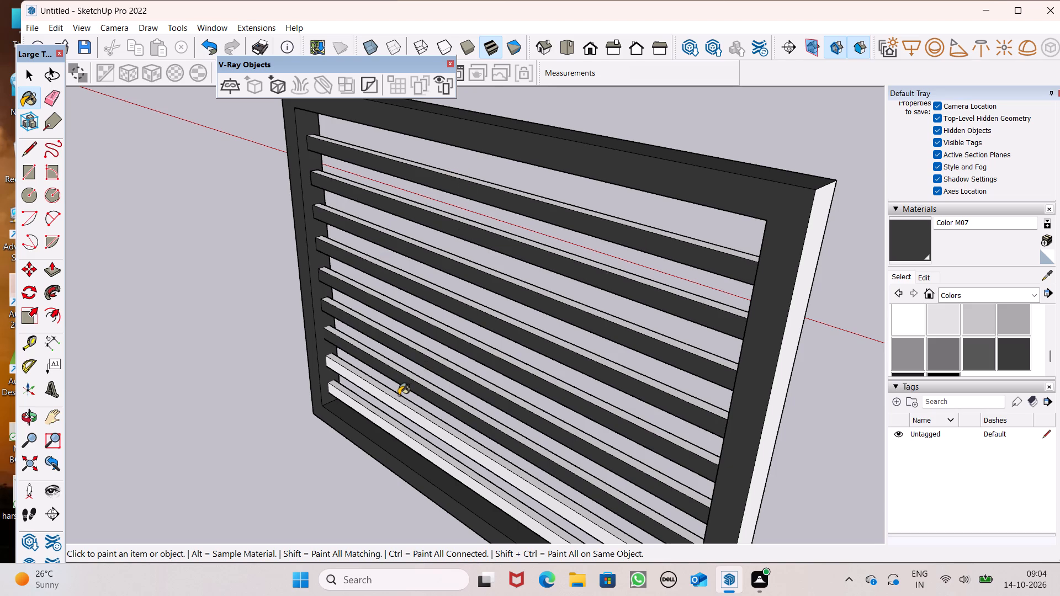
left_click(399, 395)
scroll(402, 430, "up", 7)
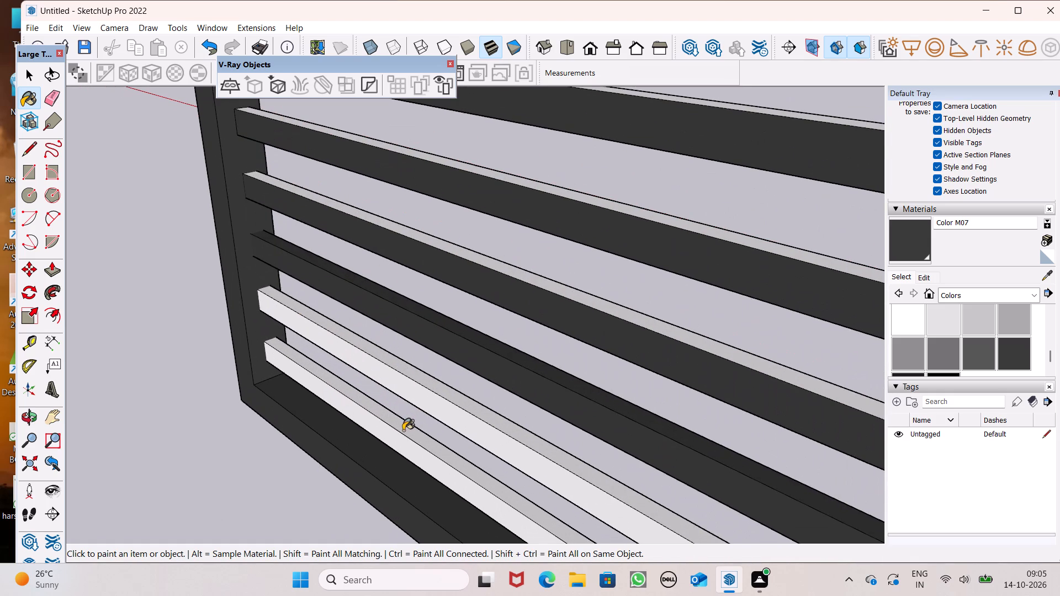
left_click(401, 430)
left_click(385, 430)
left_click(388, 422)
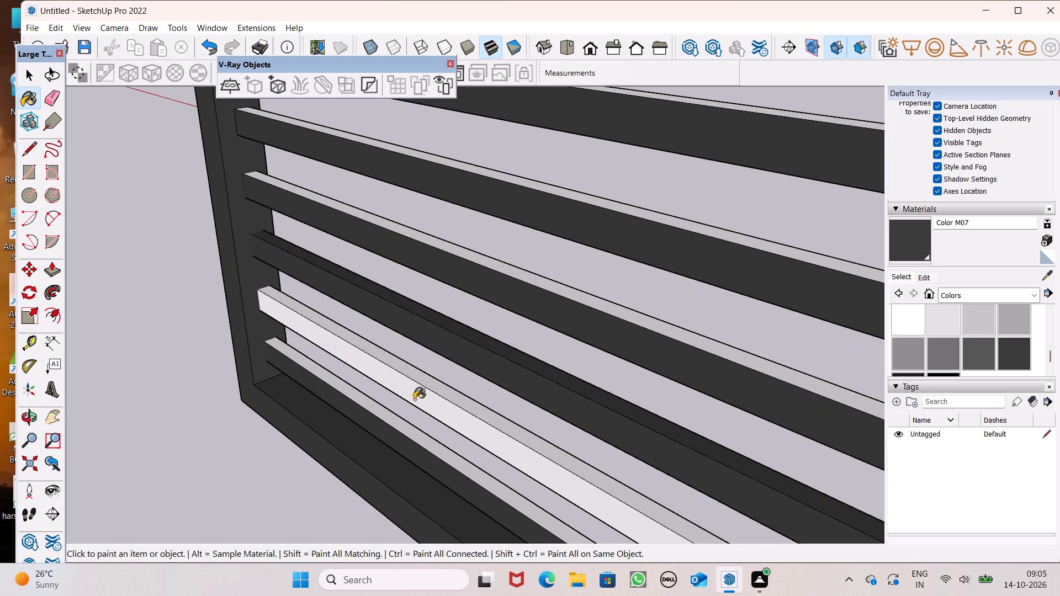
left_click(414, 400)
left_click(431, 383)
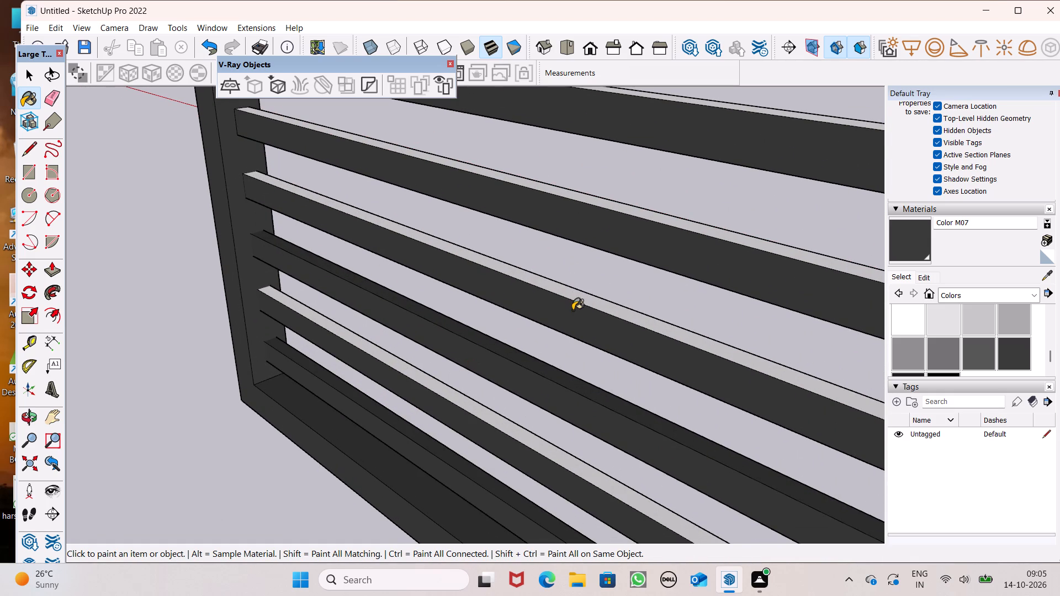
Paint the top faces of the upper six gate bars with Color M07.
left_click(584, 294)
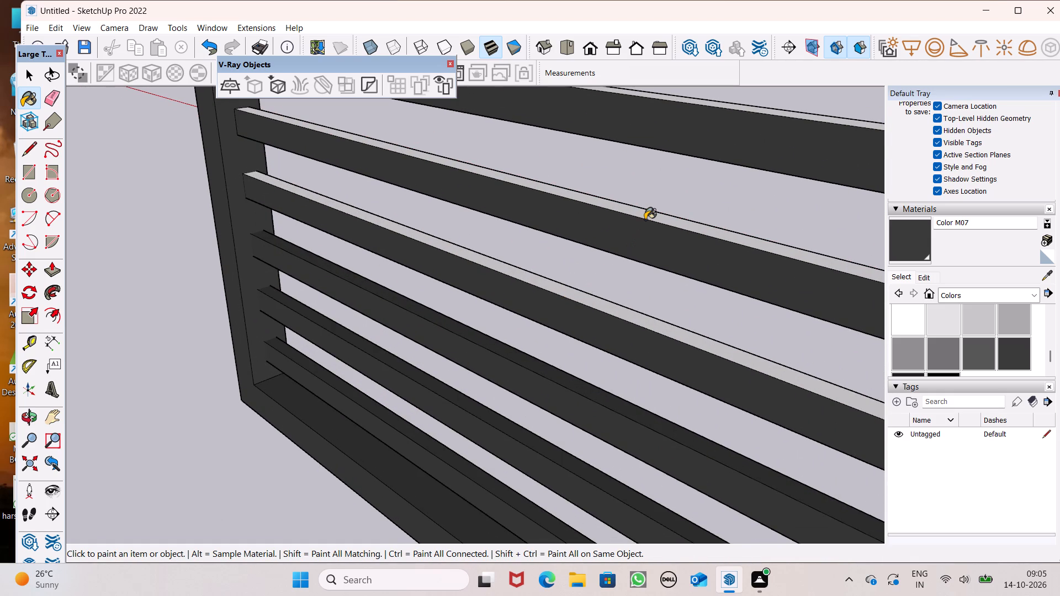
left_click(645, 219)
left_click(645, 212)
scroll(626, 229, "down", 3)
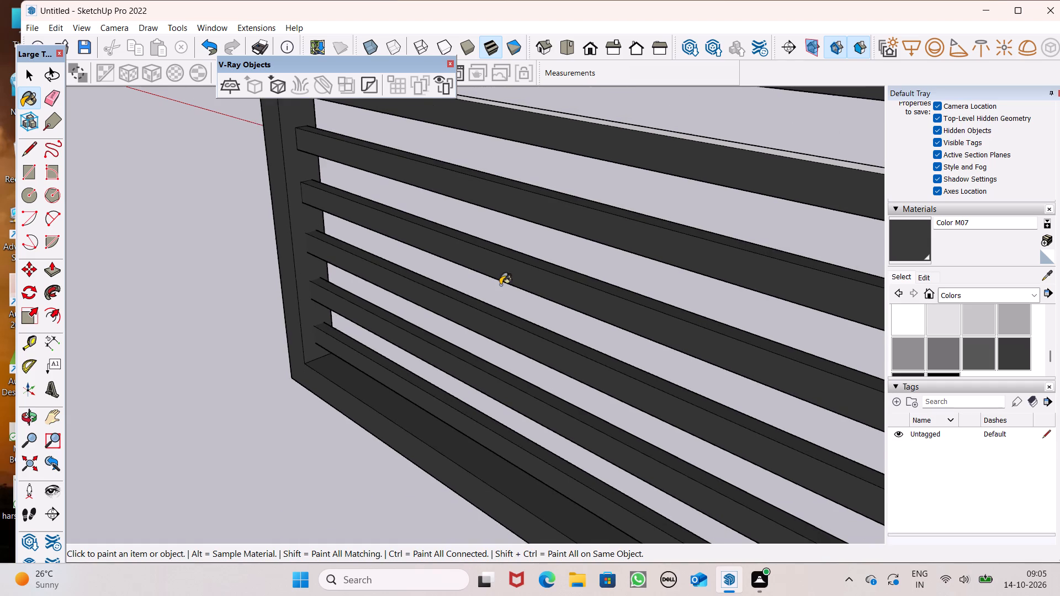
middle_click_drag(447, 306, 331, 386)
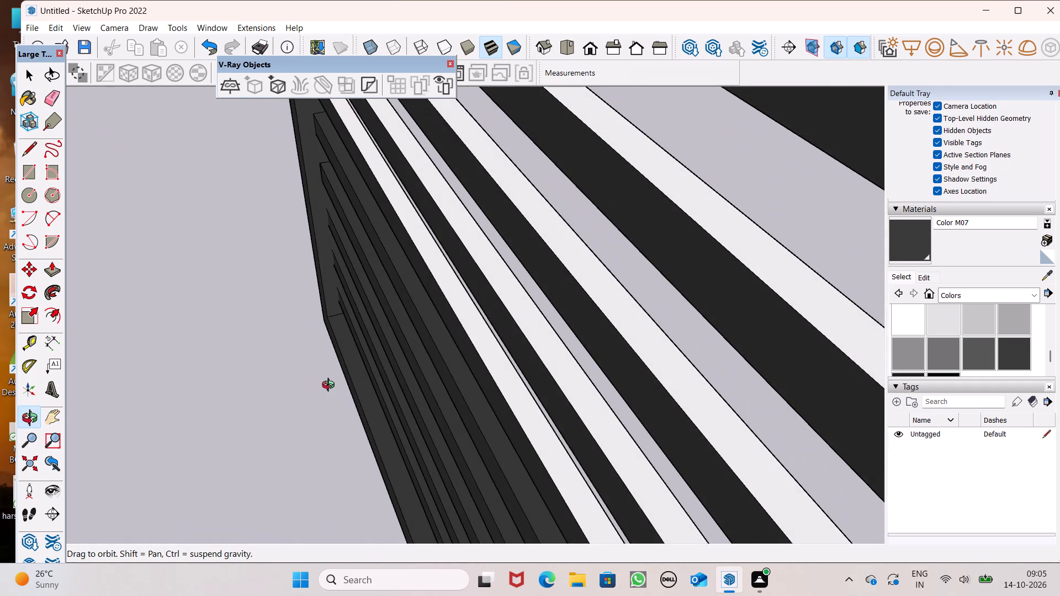
middle_click_drag(331, 386, 332, 379)
left_click(484, 340)
left_click_drag(521, 310, 527, 308)
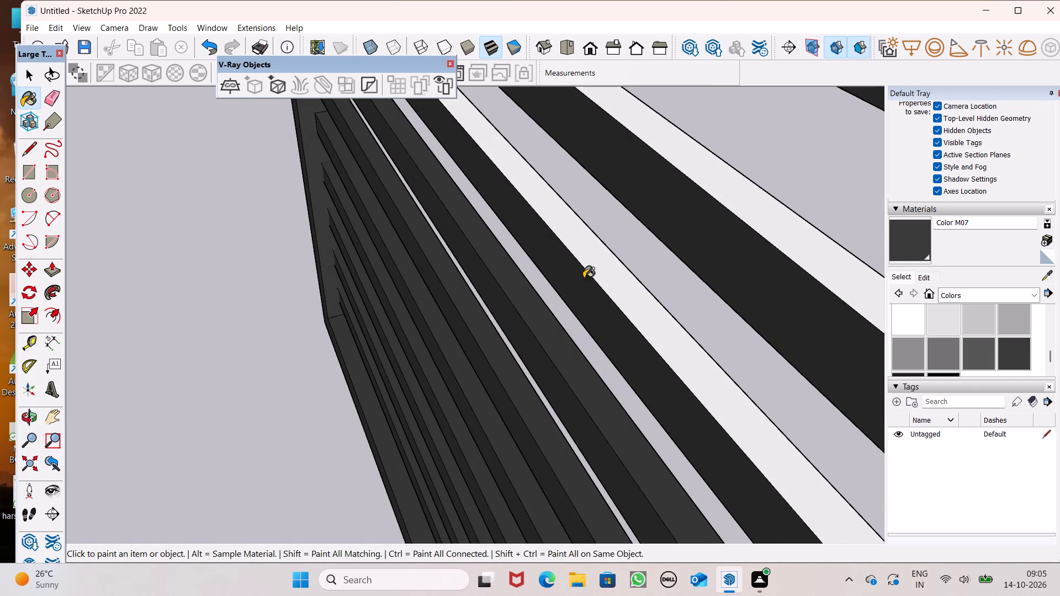
left_click_drag(594, 273, 605, 267)
left_click(734, 185)
Paint the outer side face of the other gate upright with Color M07.
scroll(617, 258, "down", 2)
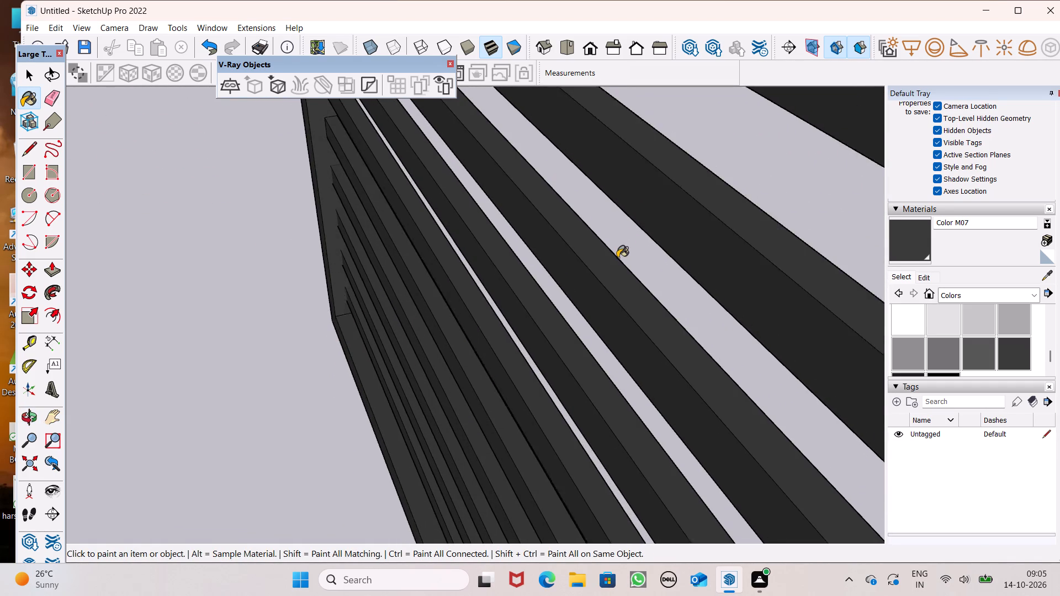
scroll(617, 258, "down", 11)
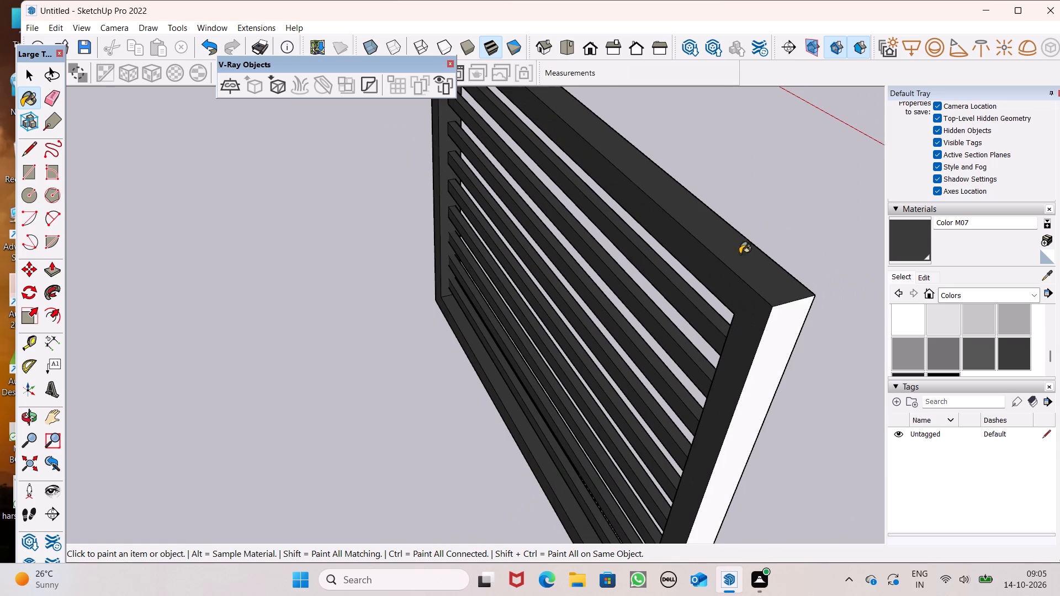
middle_click_drag(740, 255, 322, 171)
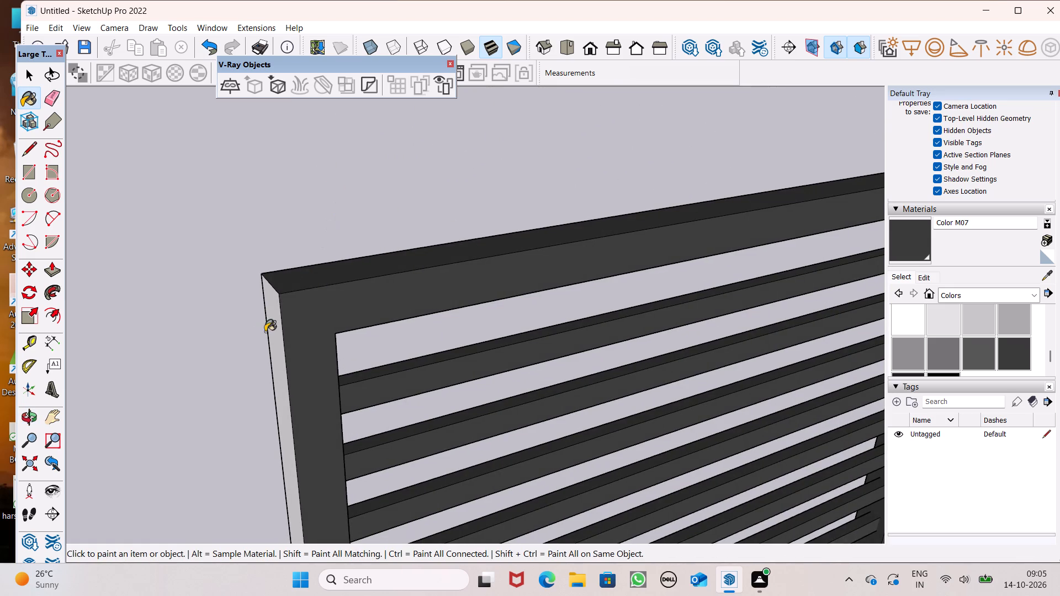
left_click(276, 319)
Paint the underside of the gate frame's top rail with Color M07.
scroll(271, 267, "down", 10)
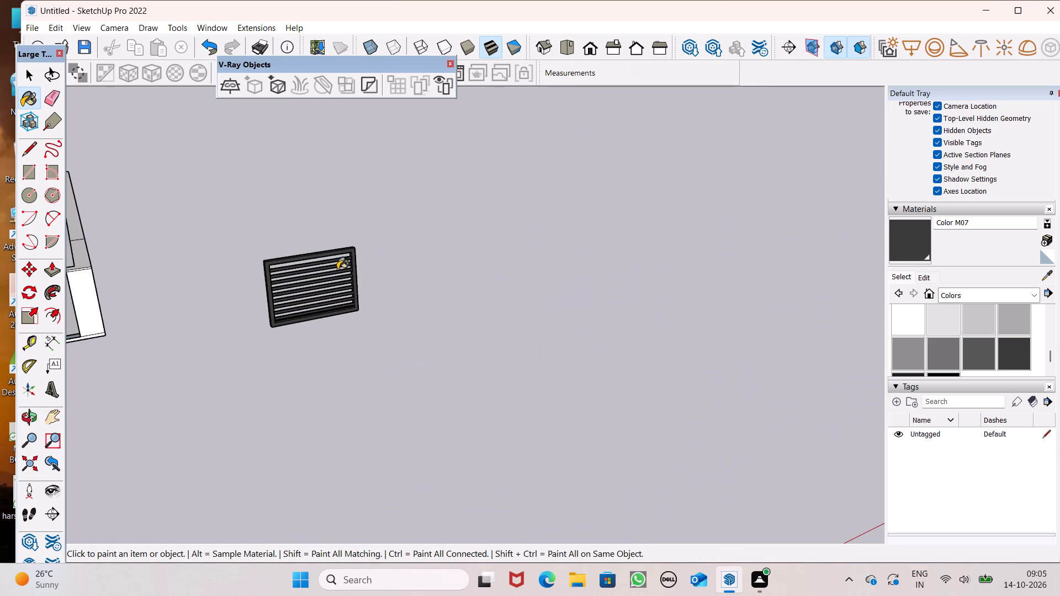
middle_click_drag(338, 269, 219, 12)
scroll(253, 177, "up", 7)
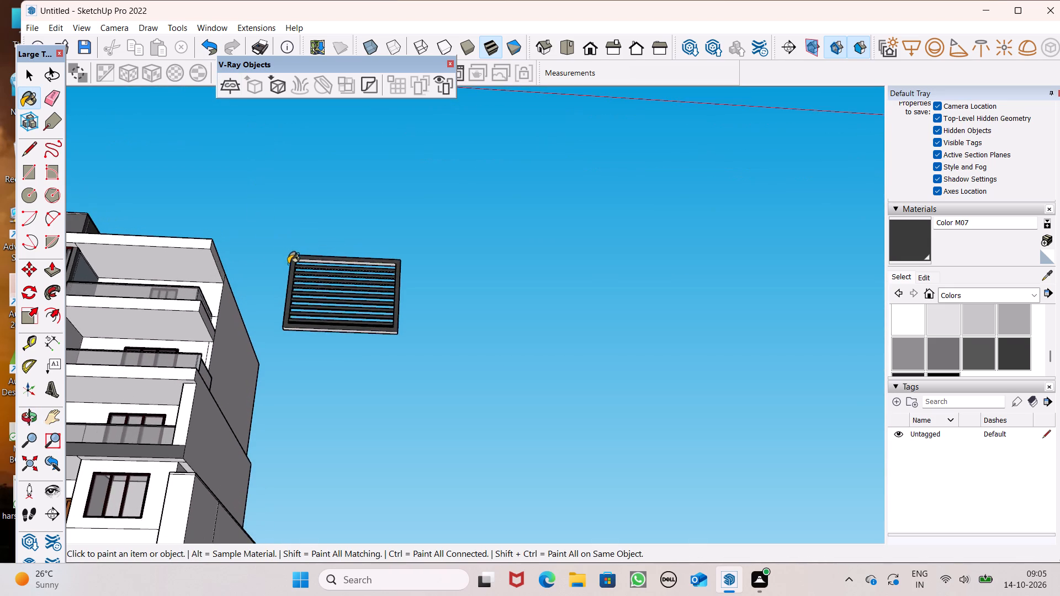
middle_click_drag(332, 233, 362, 320)
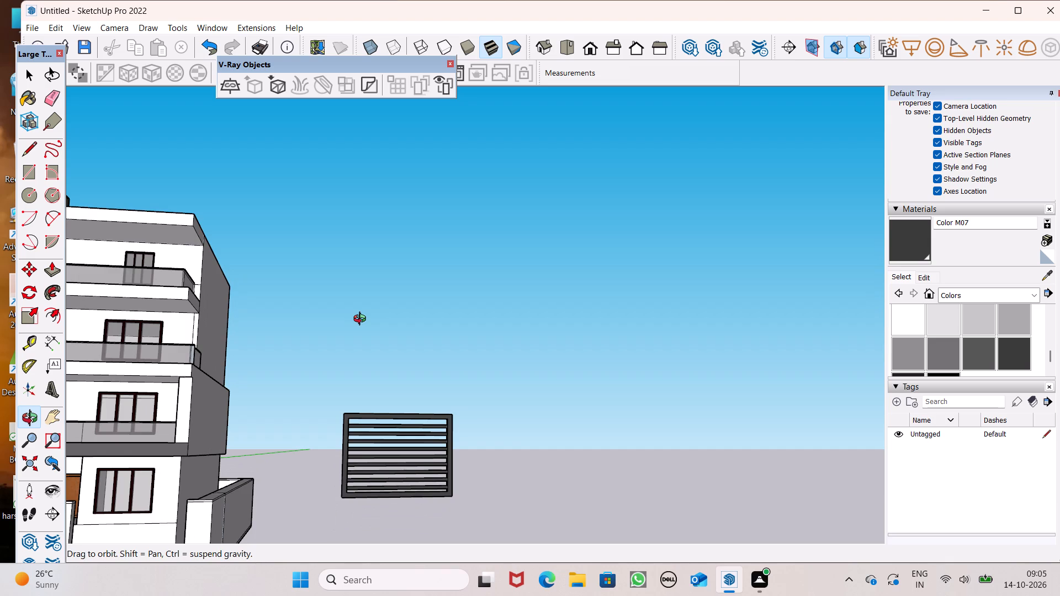
middle_click_drag(362, 320, 363, 320)
scroll(359, 454, "up", 8)
scroll(416, 478, "up", 2)
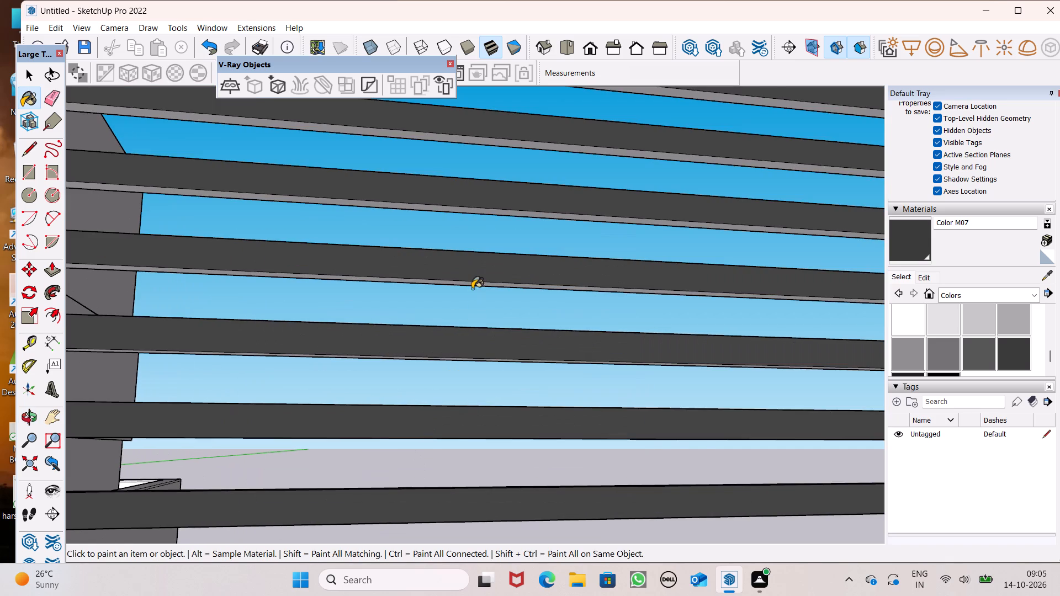
scroll(472, 289, "down", 2)
scroll(459, 147, "up", 6)
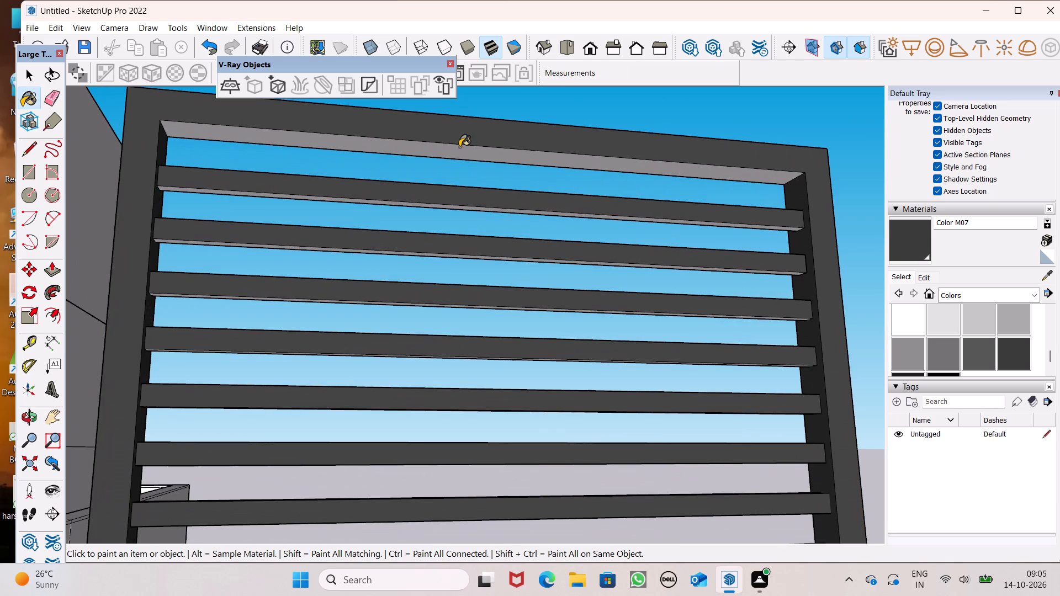
left_click(459, 148)
Paint the underside of the gate frame's bottom rail with Color M07.
middle_click_drag(467, 220, 476, 307)
scroll(467, 220, "up", 1)
left_click(587, 49)
scroll(551, 149, "down", 5)
scroll(564, 232, "down", 4)
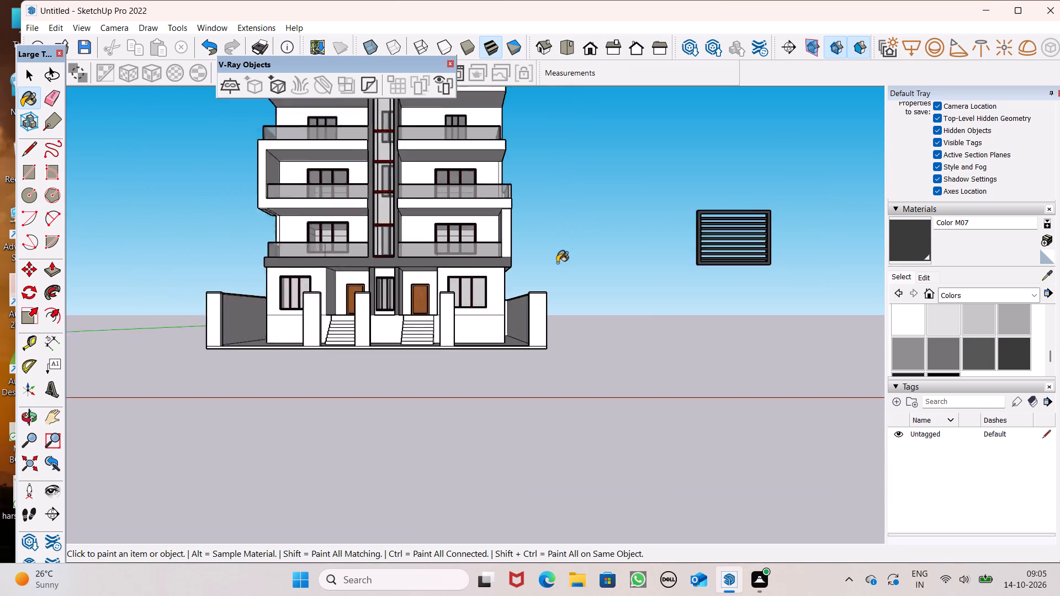
scroll(557, 263, "down", 3)
scroll(654, 188, "up", 7)
scroll(728, 252, "up", 8)
middle_click_drag(682, 272, 670, 189)
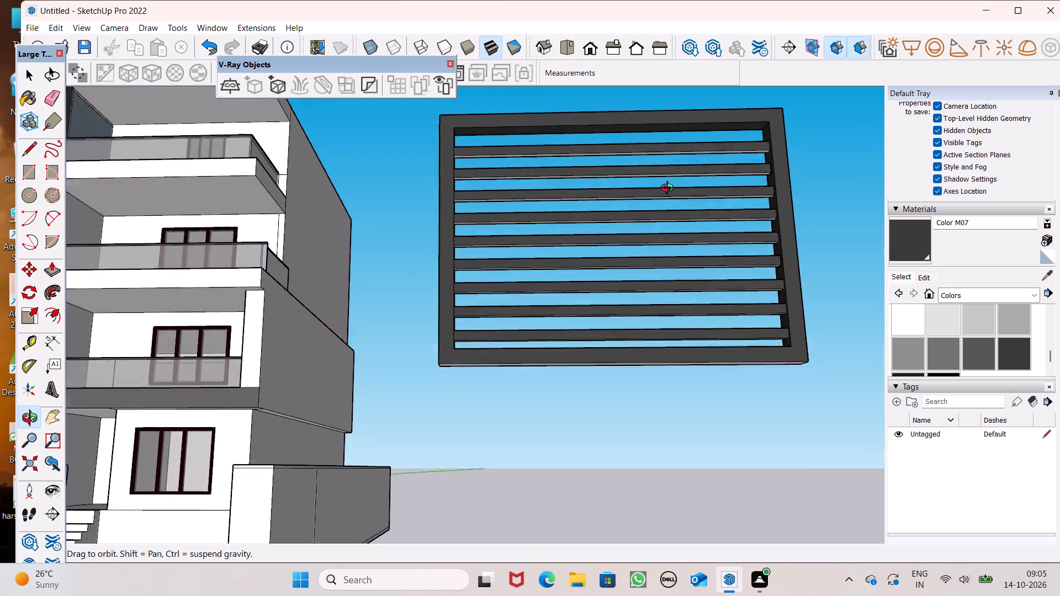
middle_click_drag(670, 189, 693, 0)
scroll(561, 290, "up", 1)
scroll(553, 402, "up", 3)
scroll(526, 372, "down", 4)
scroll(486, 302, "up", 4)
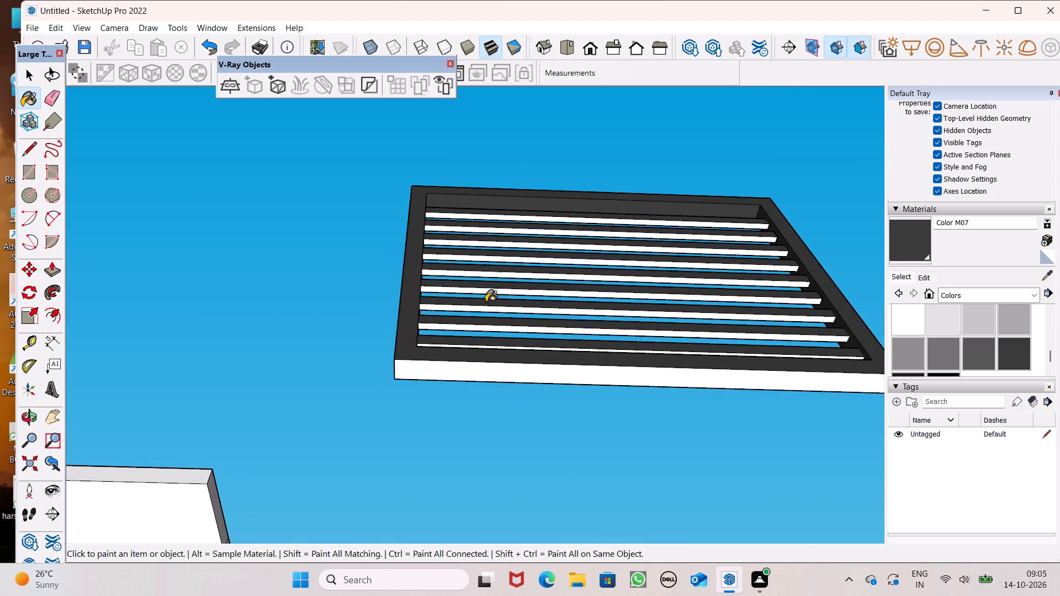
scroll(486, 302, "up", 2)
left_click(486, 389)
Paint the undersides of the lowest three gate bars with Color M07.
scroll(484, 352, "up", 6)
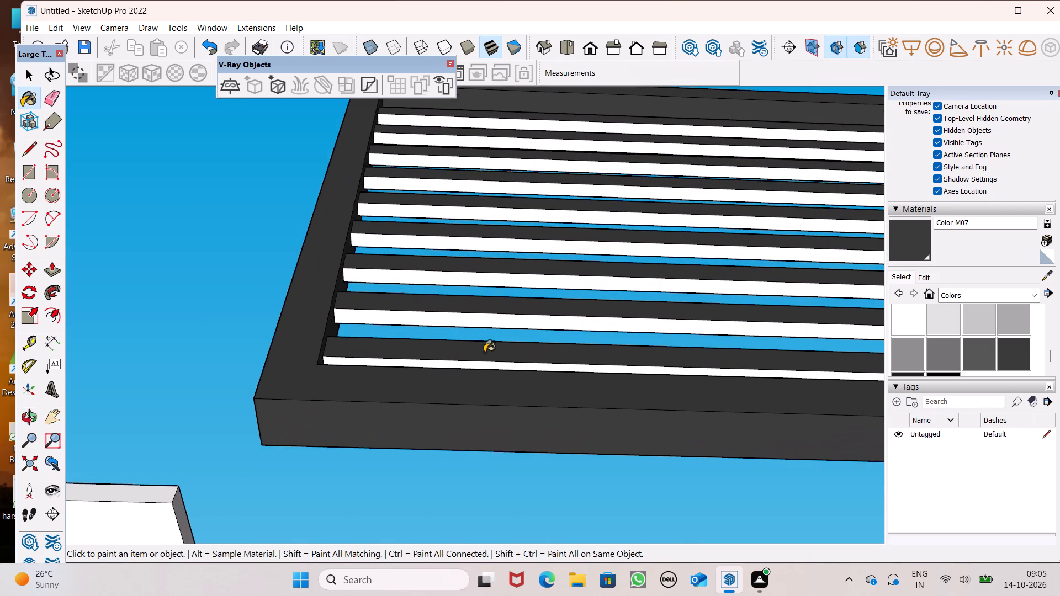
scroll(484, 352, "up", 5)
left_click(485, 305)
left_click(510, 239)
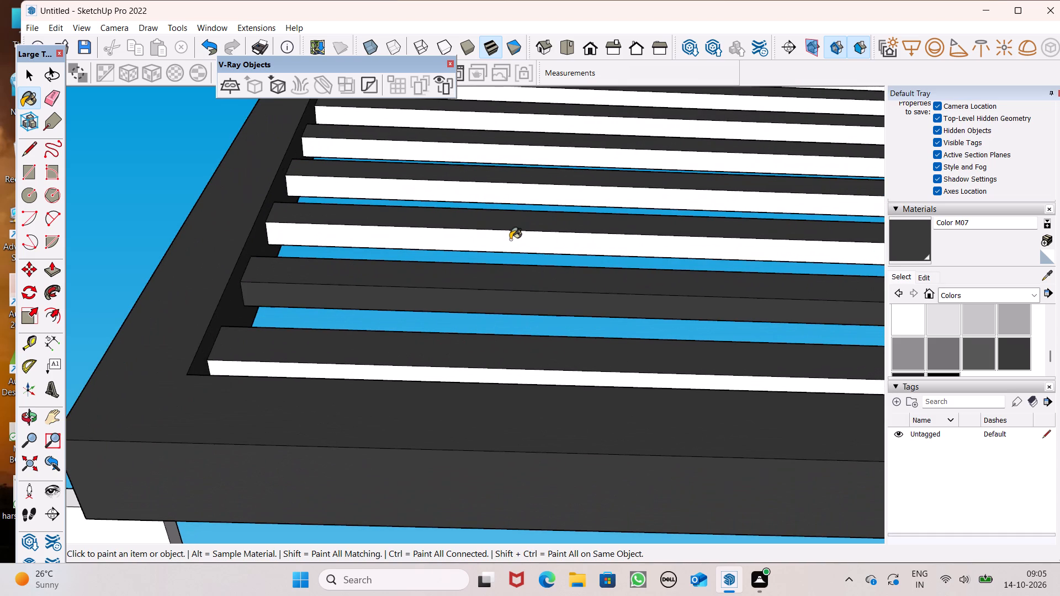
left_click(436, 375)
Paint the undersides of the upper six gate bars with Color M07.
scroll(448, 350, "down", 6)
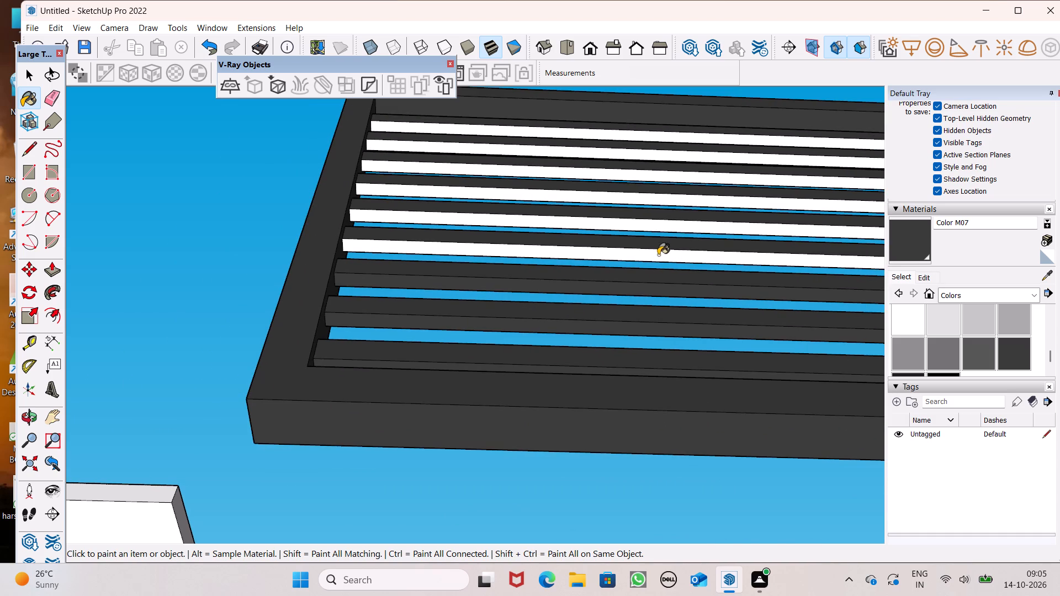
scroll(417, 113, "up", 4)
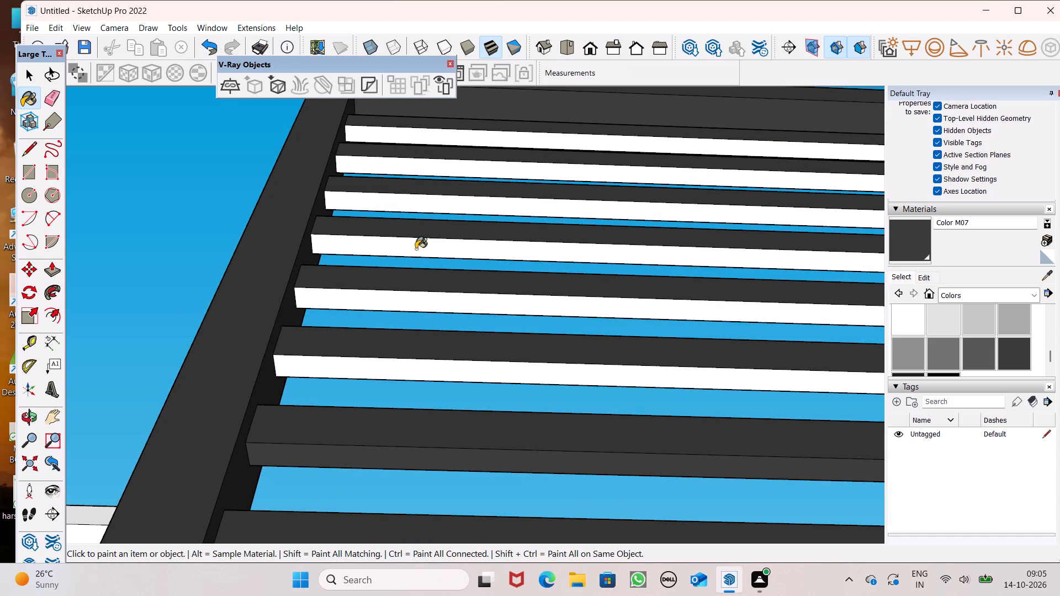
left_click(416, 249)
left_click_drag(428, 299, 428, 308)
left_click_drag(429, 366, 432, 361)
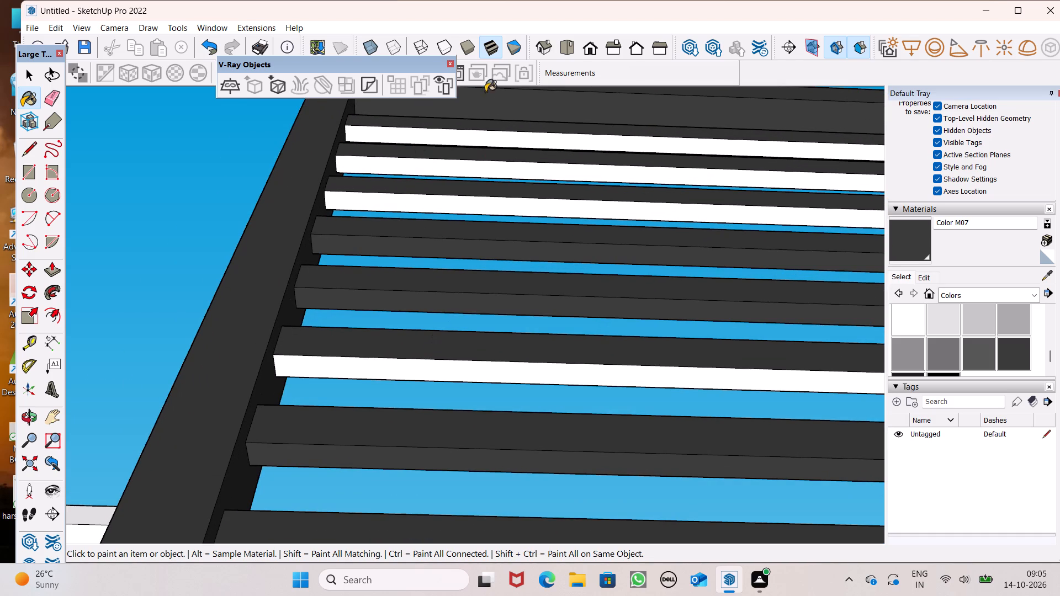
left_click(480, 137)
left_click(481, 167)
left_click(482, 204)
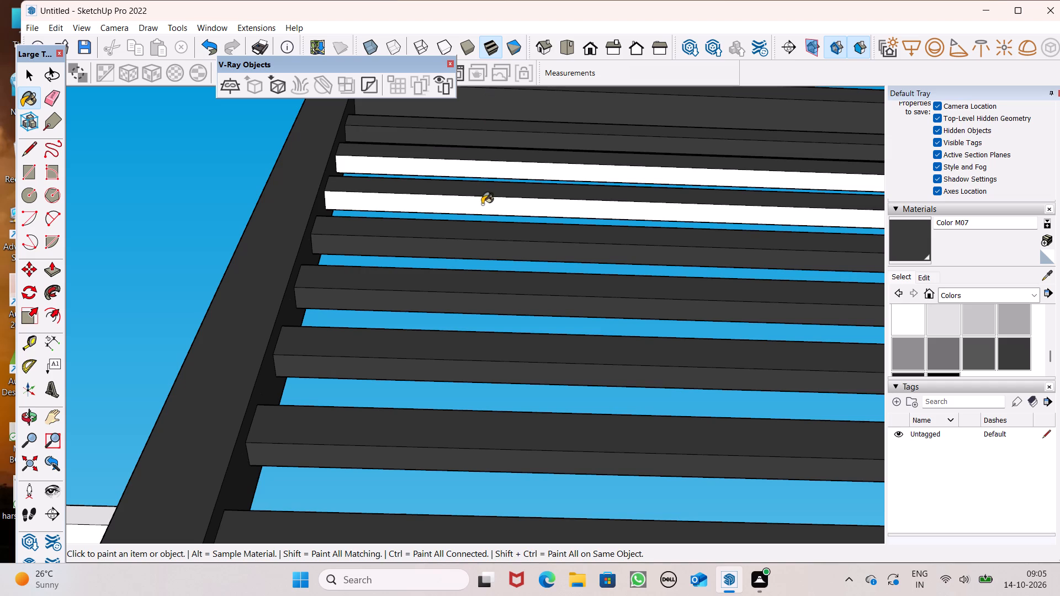
Inspect the painted gate from the front and the side for any faces left unpainted.
scroll(517, 245, "down", 11)
scroll(538, 269, "up", 1)
middle_click_drag(538, 272, 613, 595)
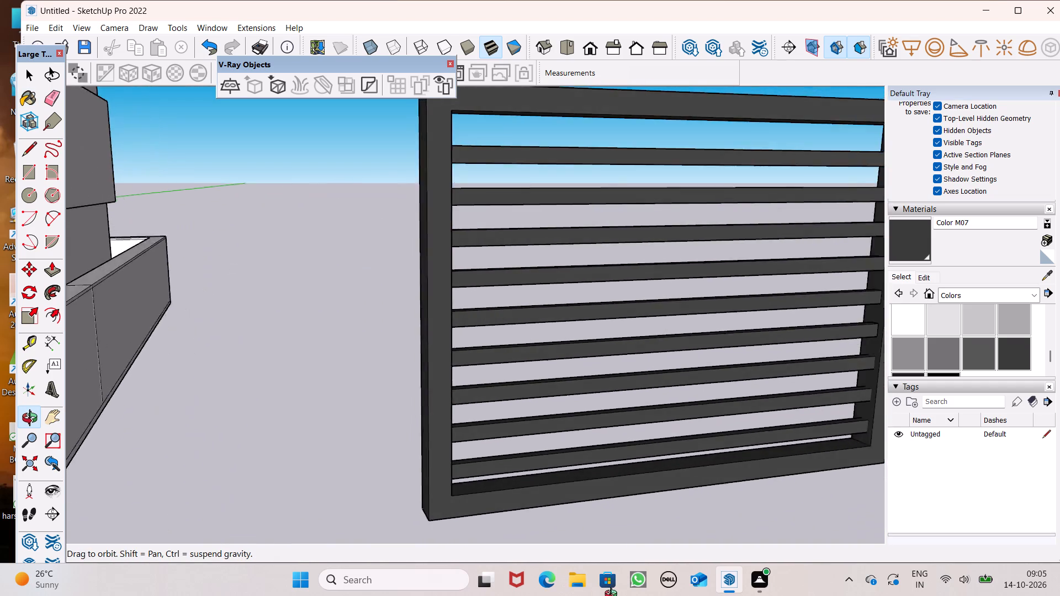
middle_click_drag(613, 595, 691, 583)
scroll(465, 342, "down", 2)
middle_click_drag(485, 389, 892, 429)
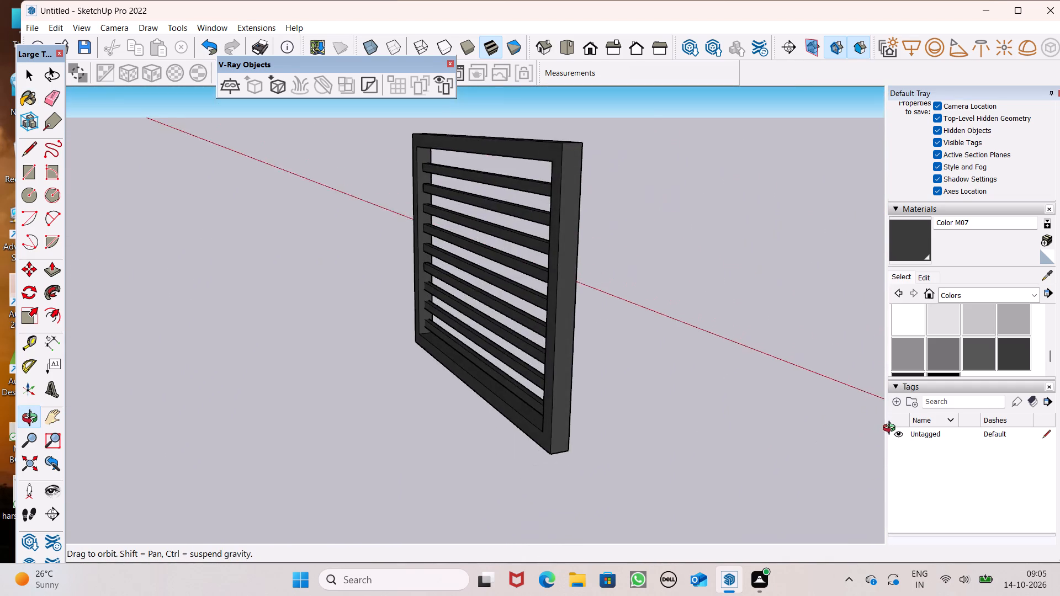
middle_click_drag(892, 429, 560, 416)
middle_click(558, 416)
Select all the connected geometry of the gate's frame and bars and make it a group.
key("space")
scroll(502, 339, "down", 6)
middle_click_drag(607, 364, 397, 389)
scroll(406, 392, "up", 1)
triple_click(484, 379)
left_click(480, 381)
left_click(480, 385)
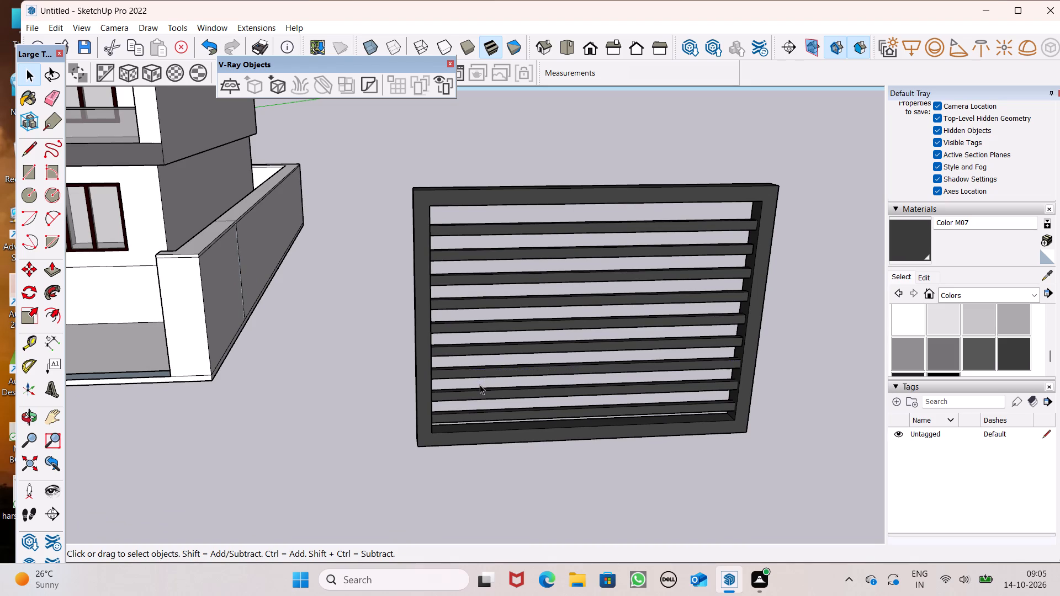
left_click(478, 439)
left_click(474, 435)
triple_click(474, 435)
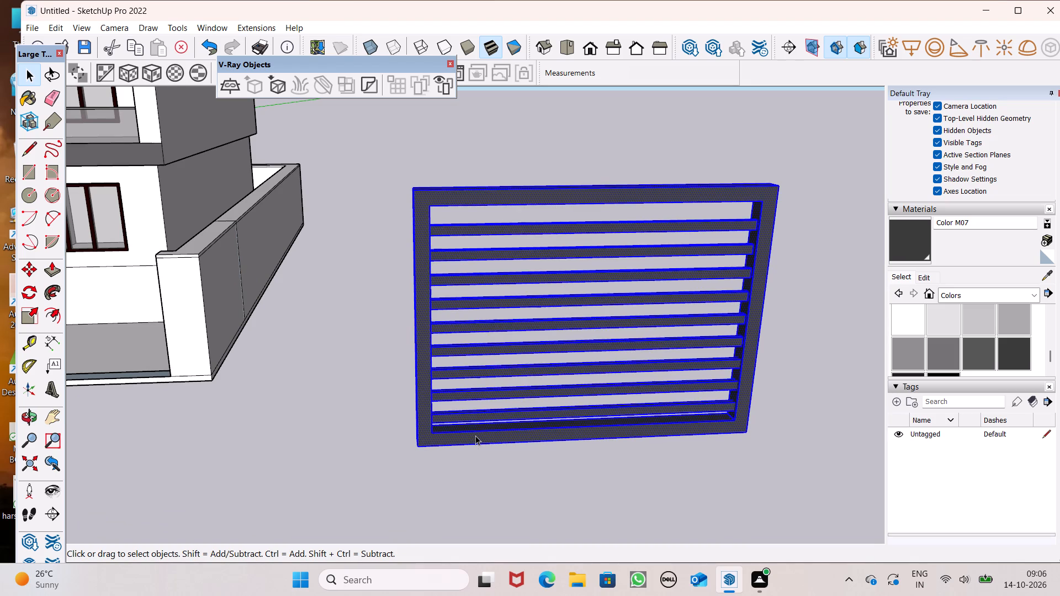
right_click(501, 409)
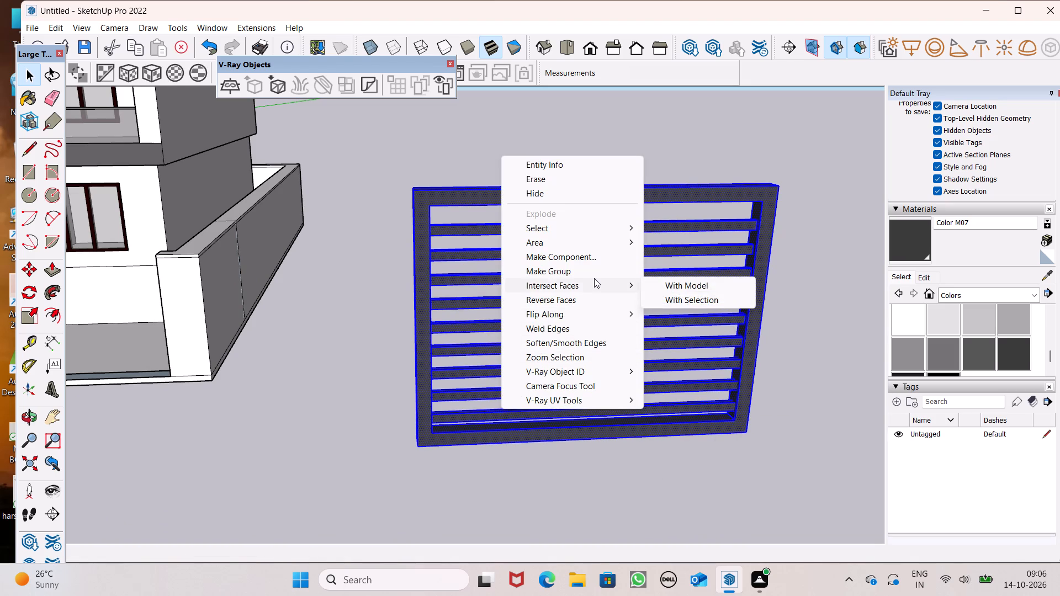
left_click(598, 268)
Move the gate group along the red axis until it stands in front of the building's entrance stairs.
scroll(598, 268, "down", 3)
key("m")
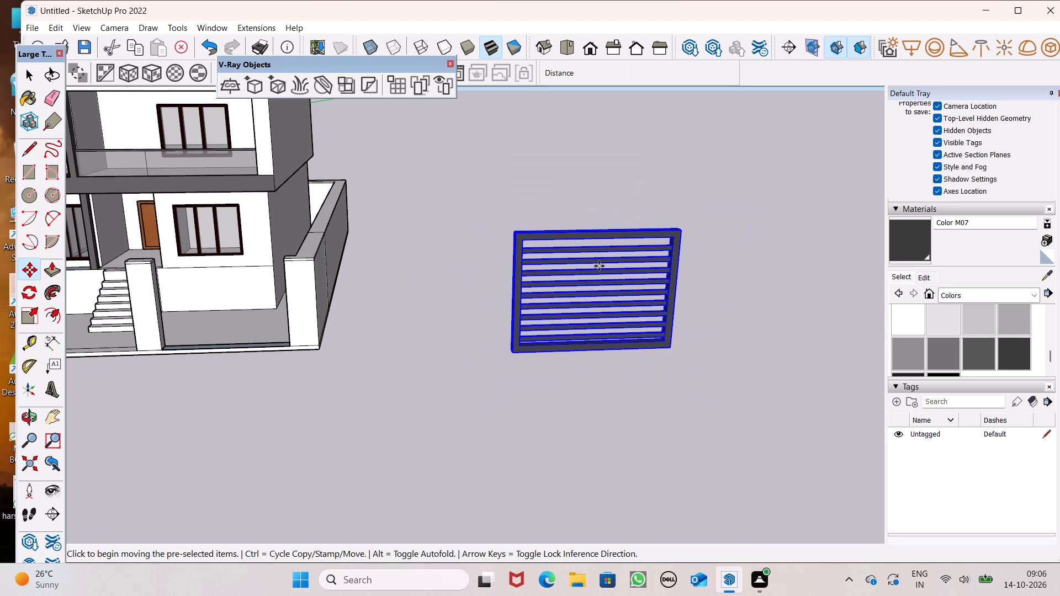
key("Return")
scroll(684, 296, "down", 5)
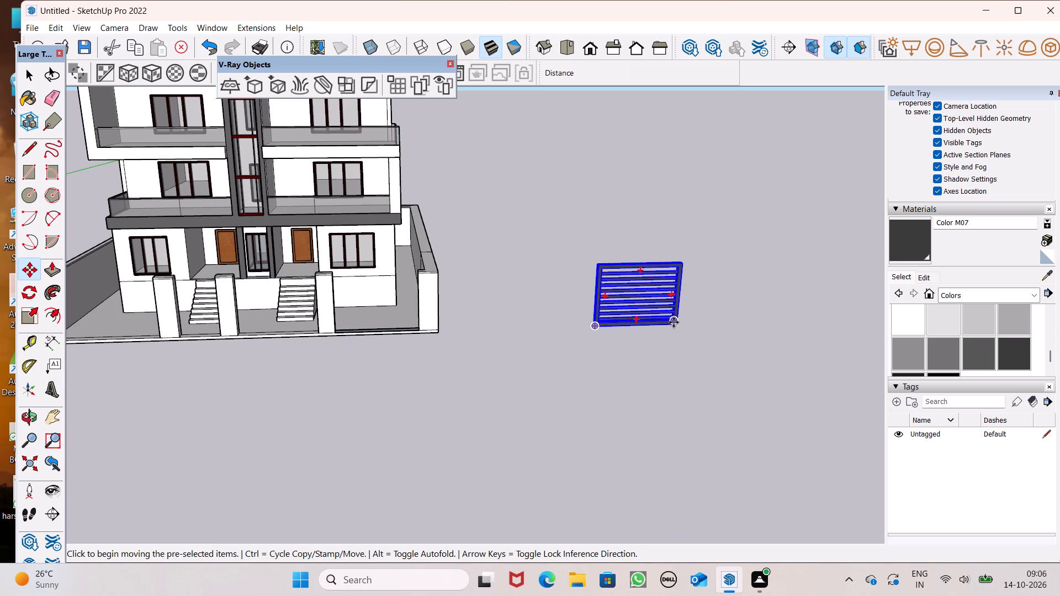
left_click_drag(674, 321, 299, 327)
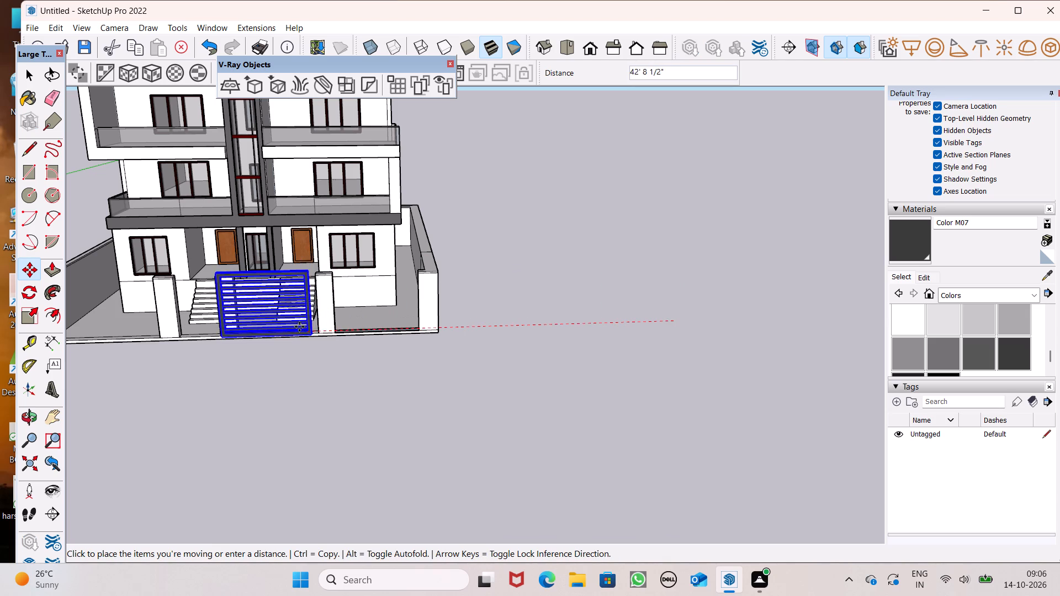
left_click_drag(299, 327, 316, 327)
scroll(220, 269, "up", 7)
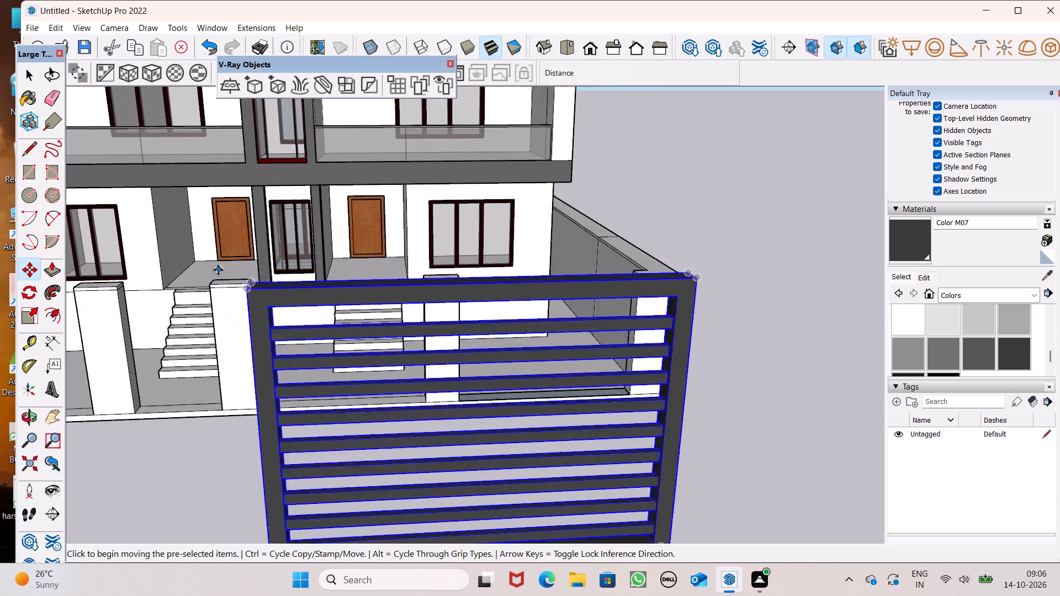
Move the gate group about 34' 5 1/2" toward the front opening between the middle pillar and the adjacent one.
scroll(368, 299, "down", 5)
scroll(300, 259, "down", 7)
middle_click_drag(305, 317, 312, 329)
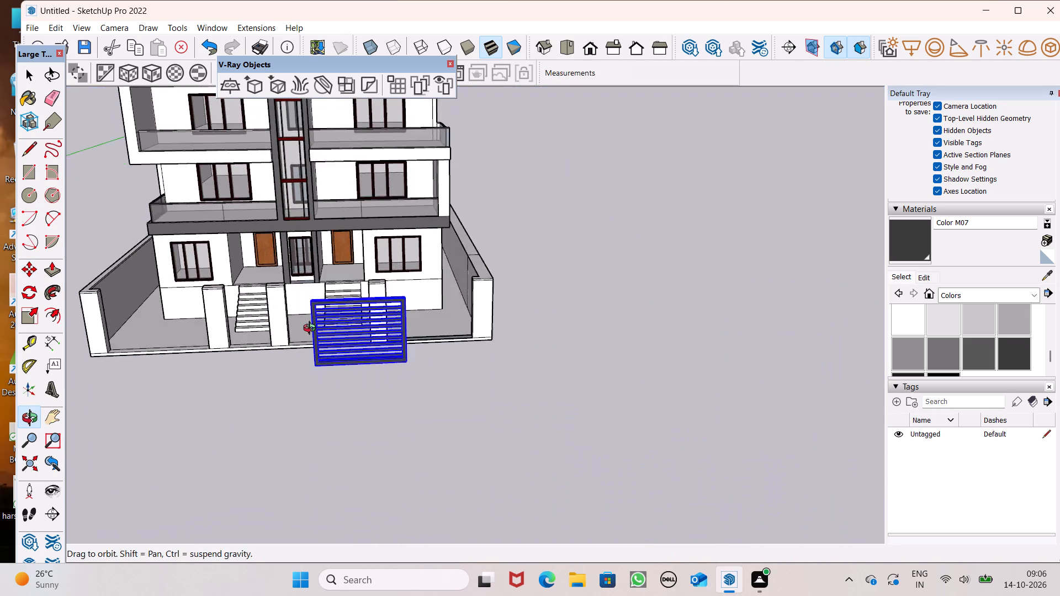
middle_click_drag(312, 329, 560, 356)
left_click_drag(690, 382, 625, 376)
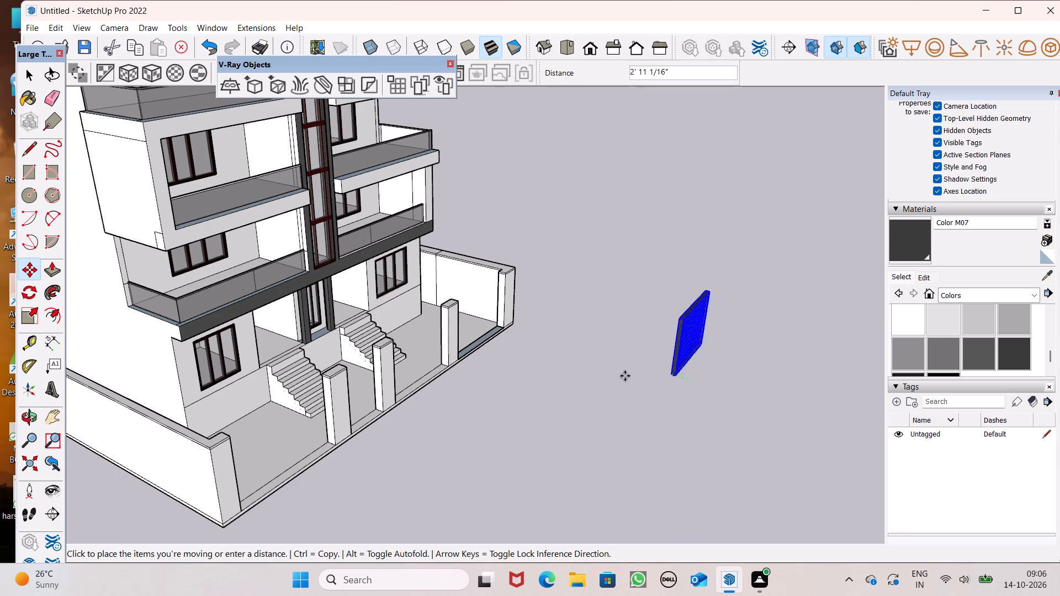
left_click_drag(625, 376, 400, 397)
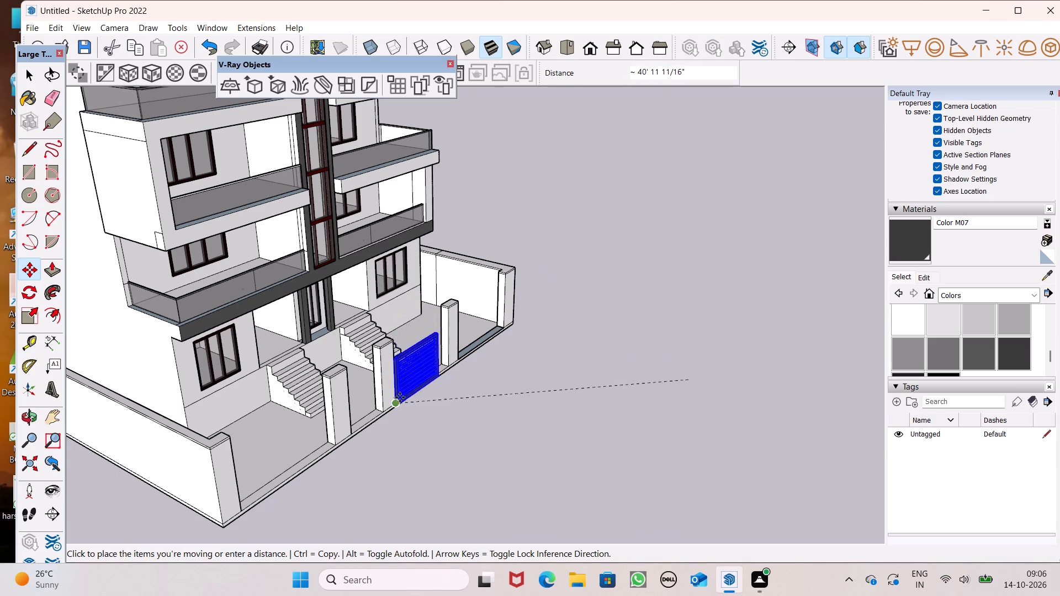
left_click_drag(400, 397, 394, 403)
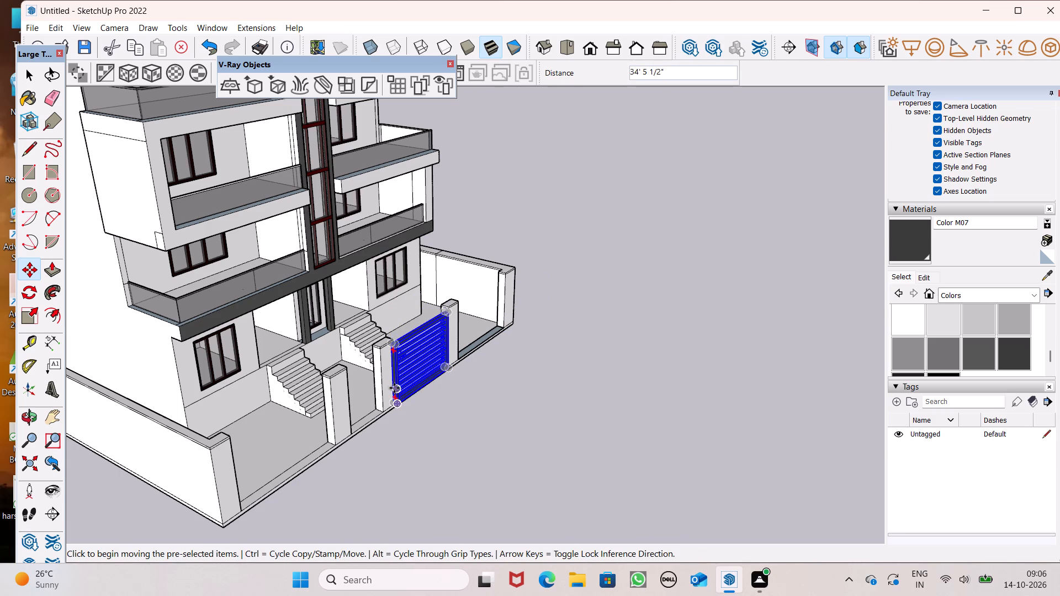
Reposition the gate group by its bottom corner so it stands on the floor between the two pillars in front of the stairs.
scroll(394, 386, "up", 14)
left_click_drag(388, 451, 413, 428)
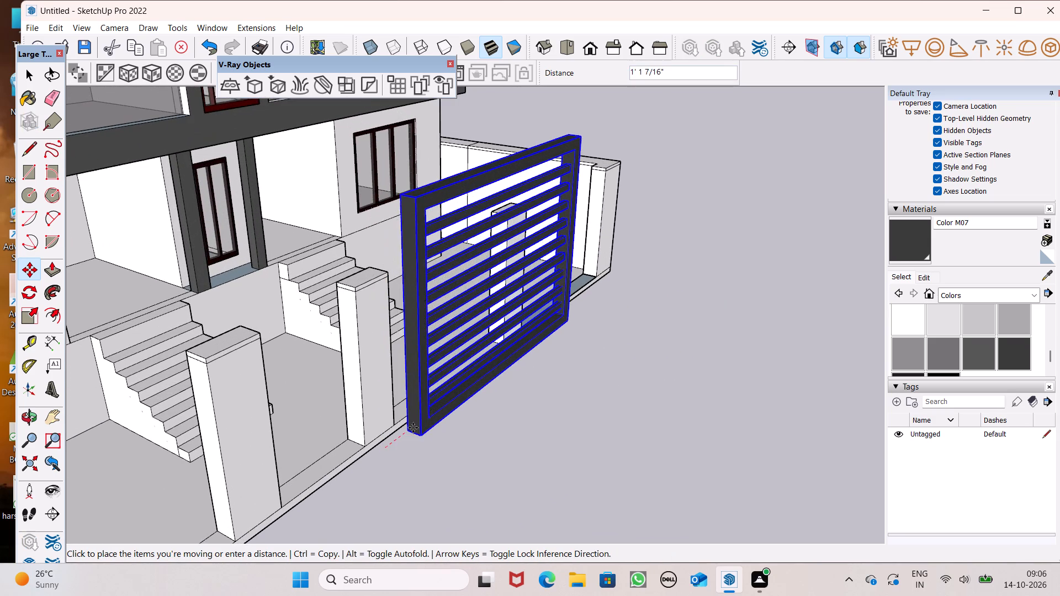
left_click_drag(413, 428, 384, 416)
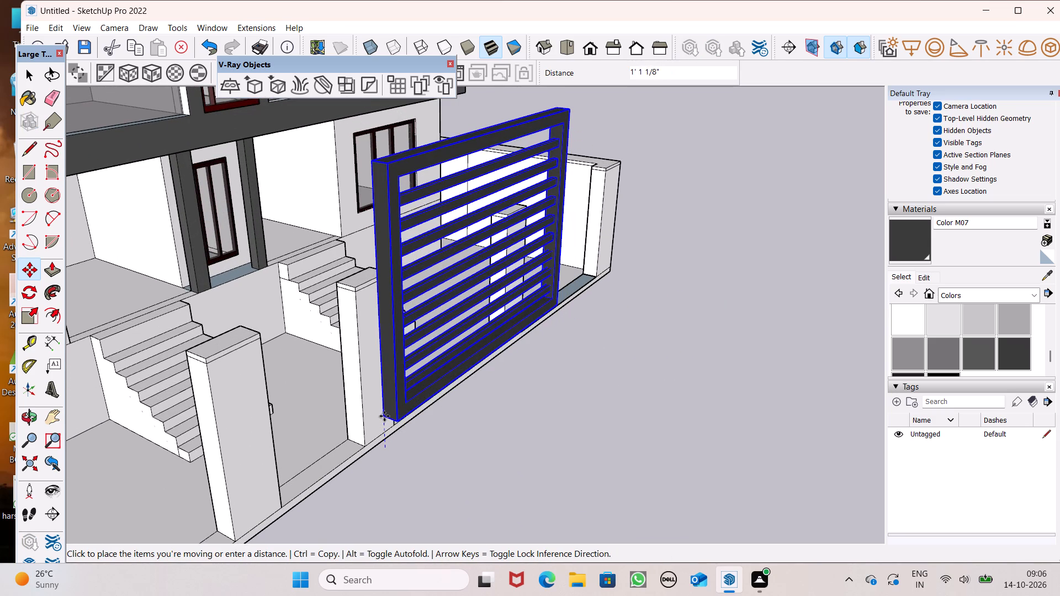
left_click_drag(384, 416, 395, 424)
scroll(384, 406, "up", 6)
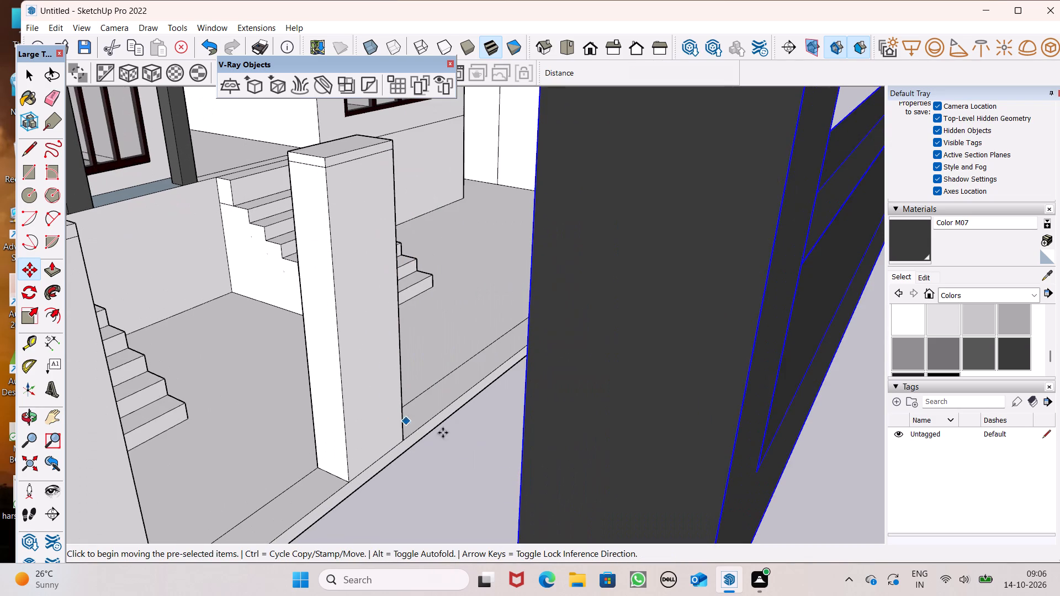
scroll(472, 355, "down", 6)
left_click_drag(490, 381, 481, 386)
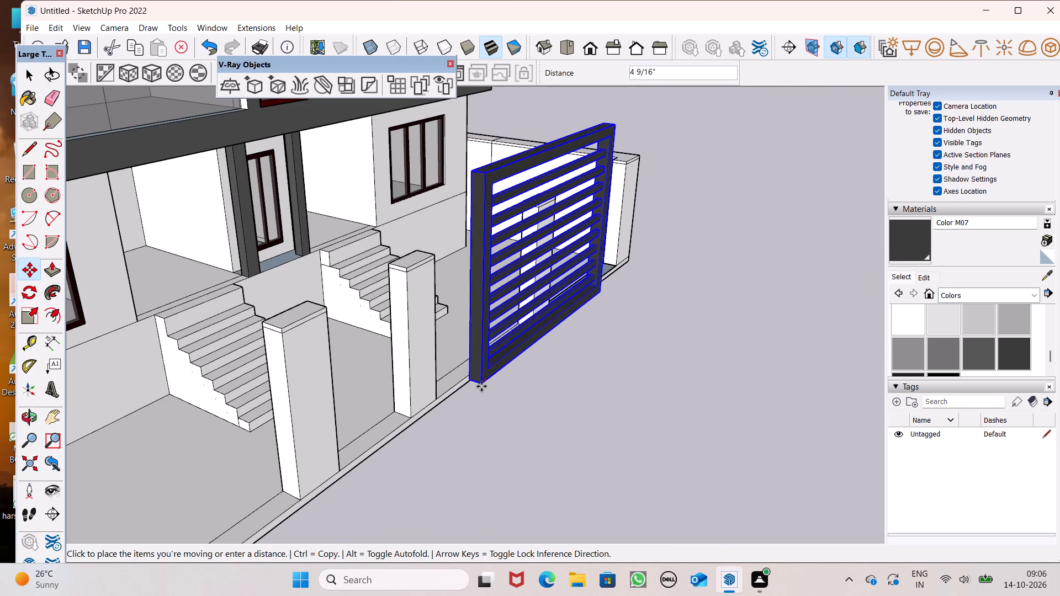
left_click_drag(481, 386, 443, 274)
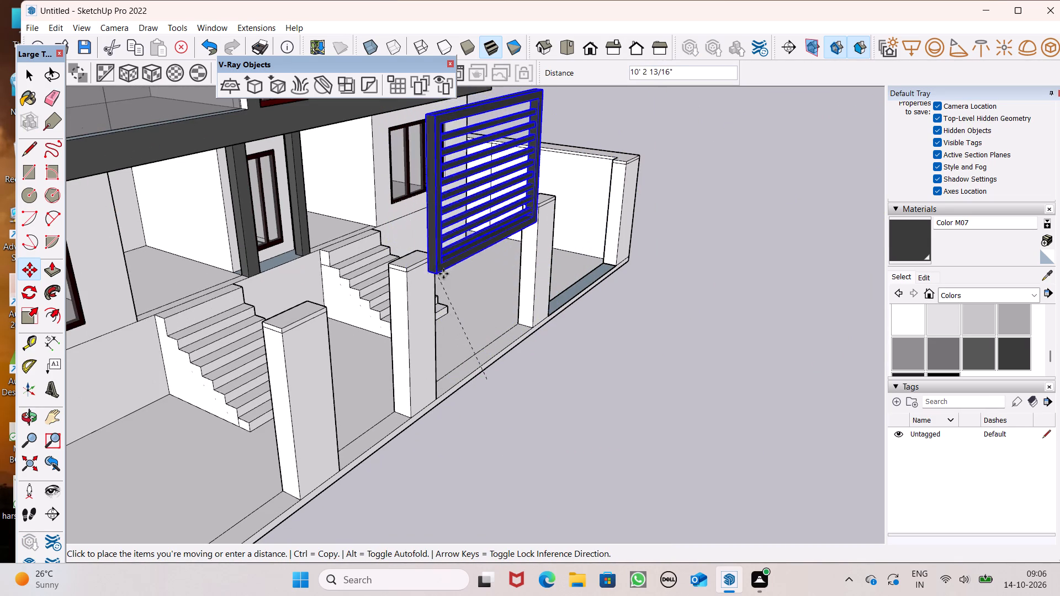
left_click_drag(443, 274, 443, 157)
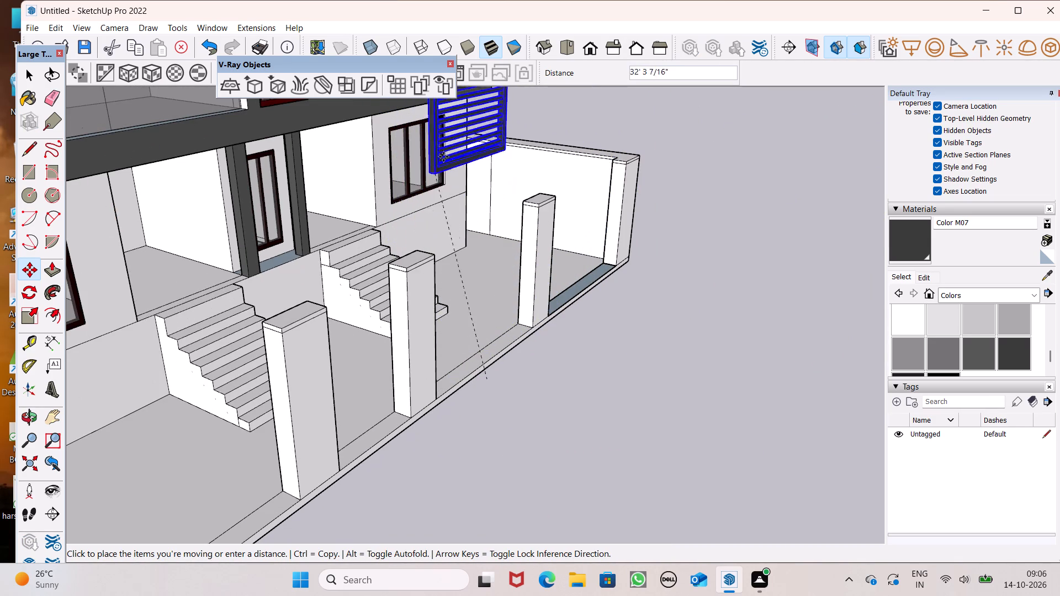
left_click_drag(443, 157, 526, 283)
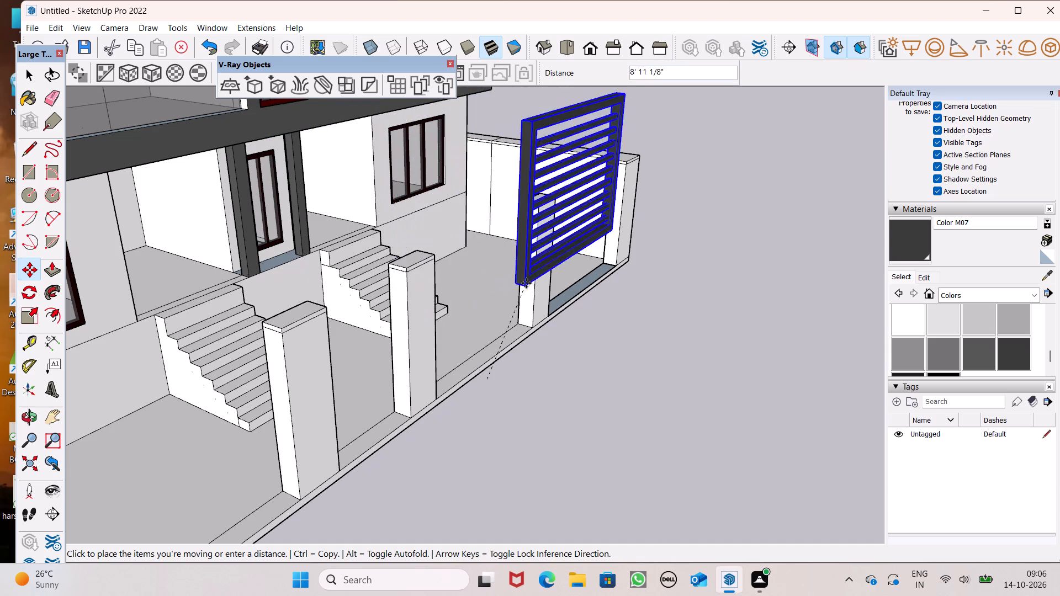
left_click_drag(526, 283, 408, 314)
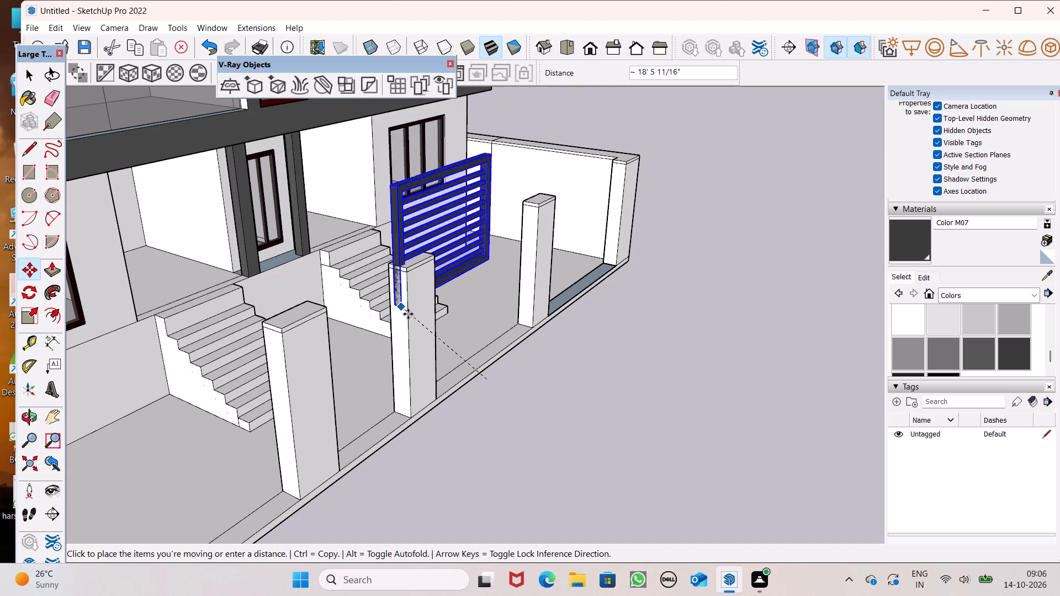
left_click_drag(408, 314, 443, 377)
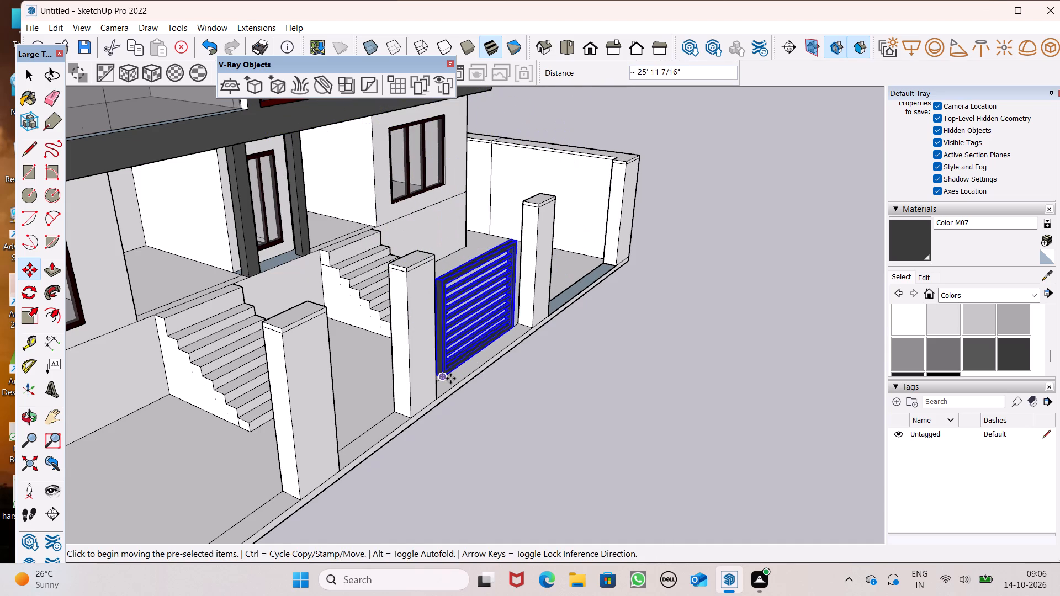
Move the gate group about 2' 11 13/16" so its bottom corner meets the front base corner of the middle pillar.
scroll(451, 379, "up", 10)
scroll(433, 423, "down", 5)
scroll(466, 431, "up", 1)
middle_click_drag(465, 432, 203, 482)
scroll(449, 391, "up", 2)
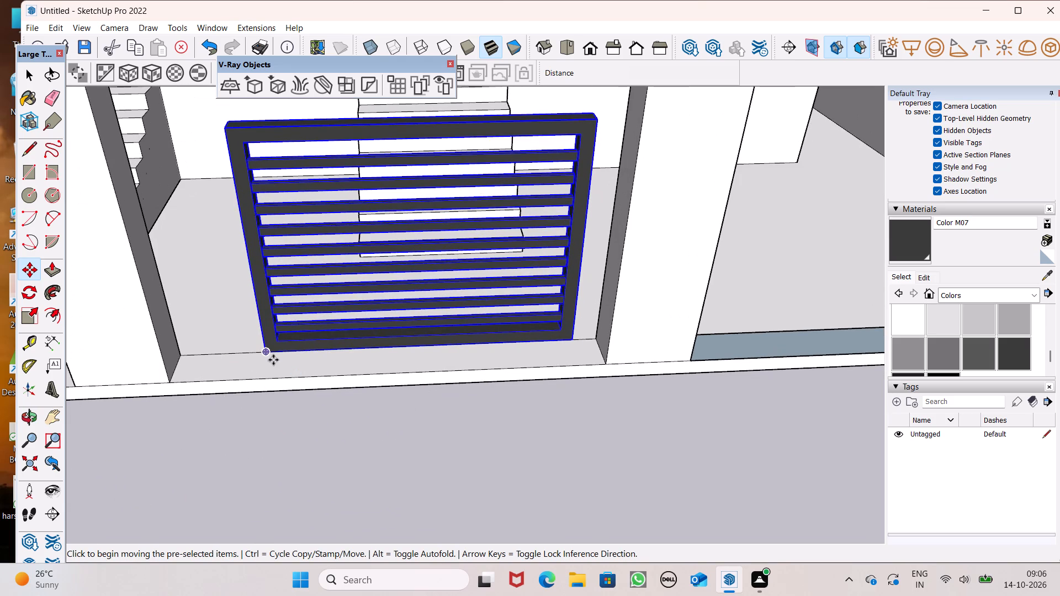
left_click_drag(269, 353, 165, 384)
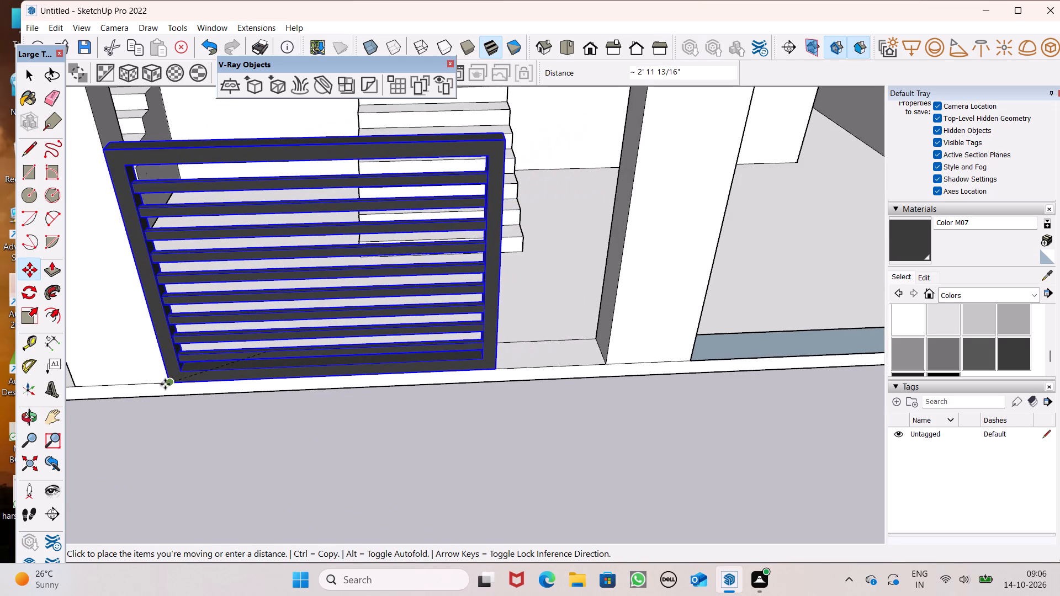
left_click_drag(165, 384, 165, 385)
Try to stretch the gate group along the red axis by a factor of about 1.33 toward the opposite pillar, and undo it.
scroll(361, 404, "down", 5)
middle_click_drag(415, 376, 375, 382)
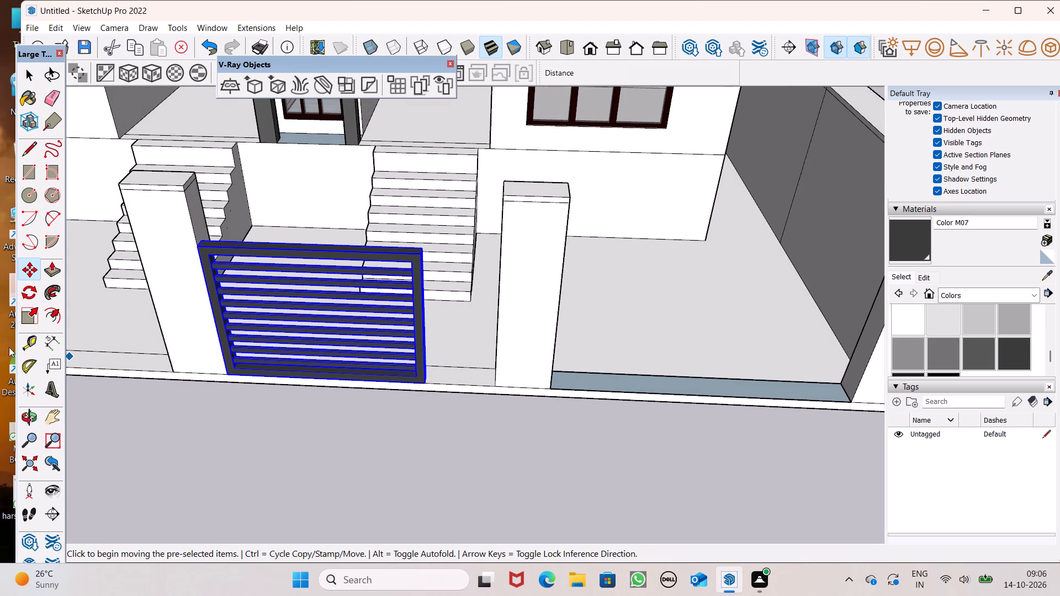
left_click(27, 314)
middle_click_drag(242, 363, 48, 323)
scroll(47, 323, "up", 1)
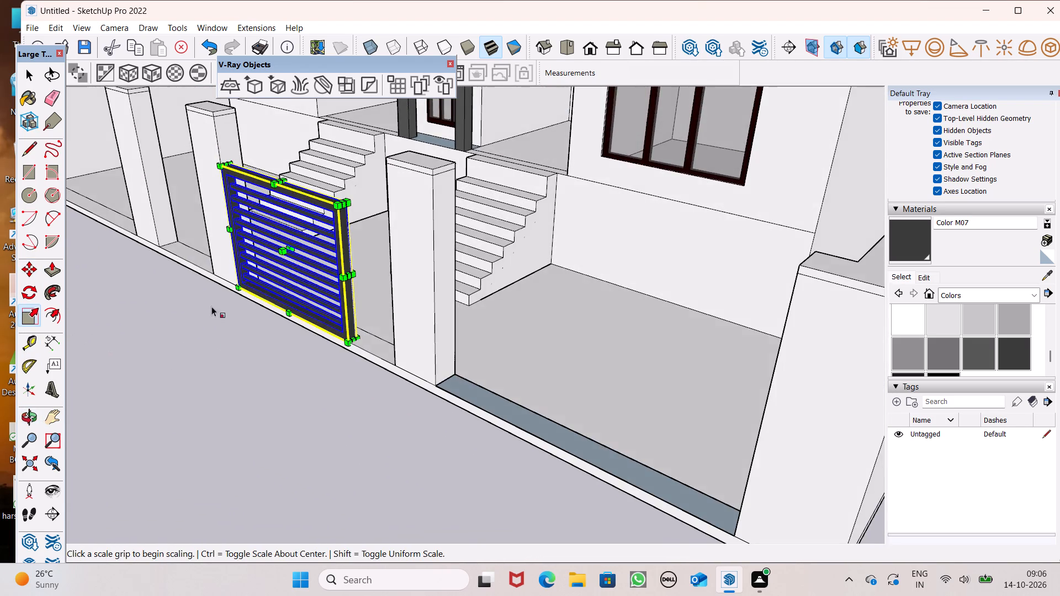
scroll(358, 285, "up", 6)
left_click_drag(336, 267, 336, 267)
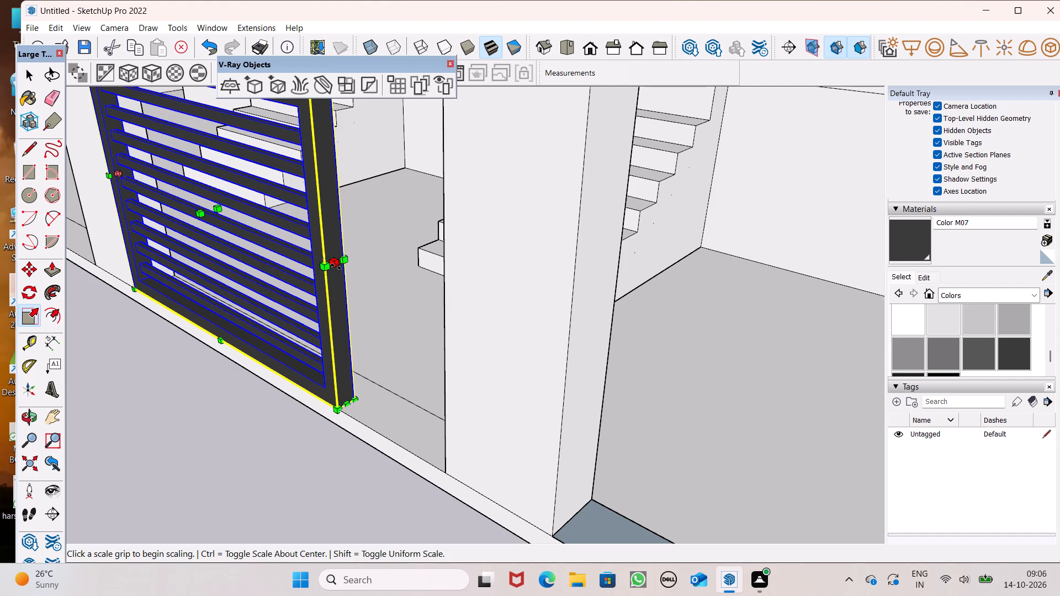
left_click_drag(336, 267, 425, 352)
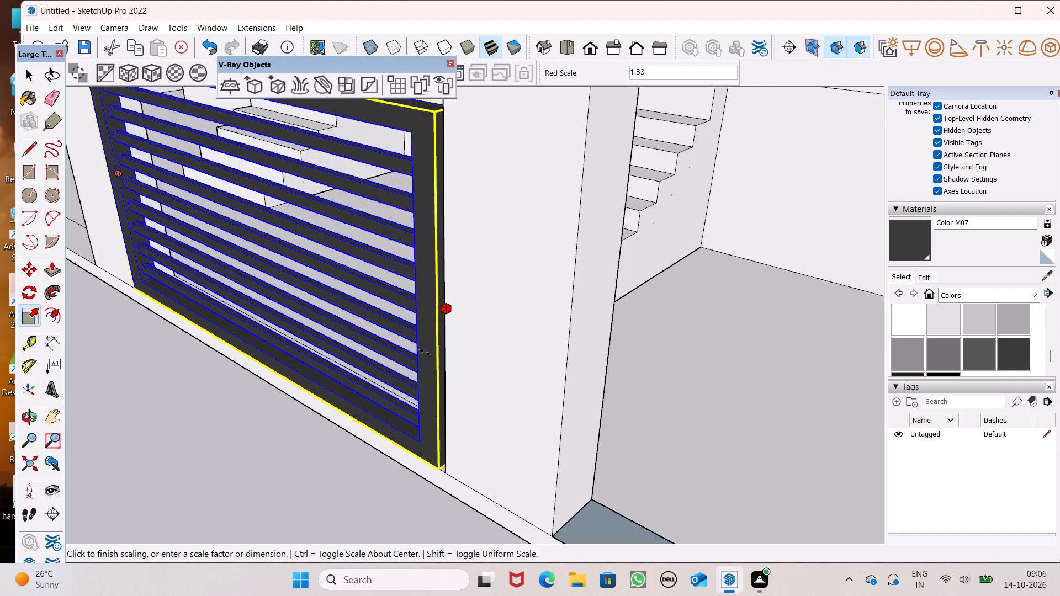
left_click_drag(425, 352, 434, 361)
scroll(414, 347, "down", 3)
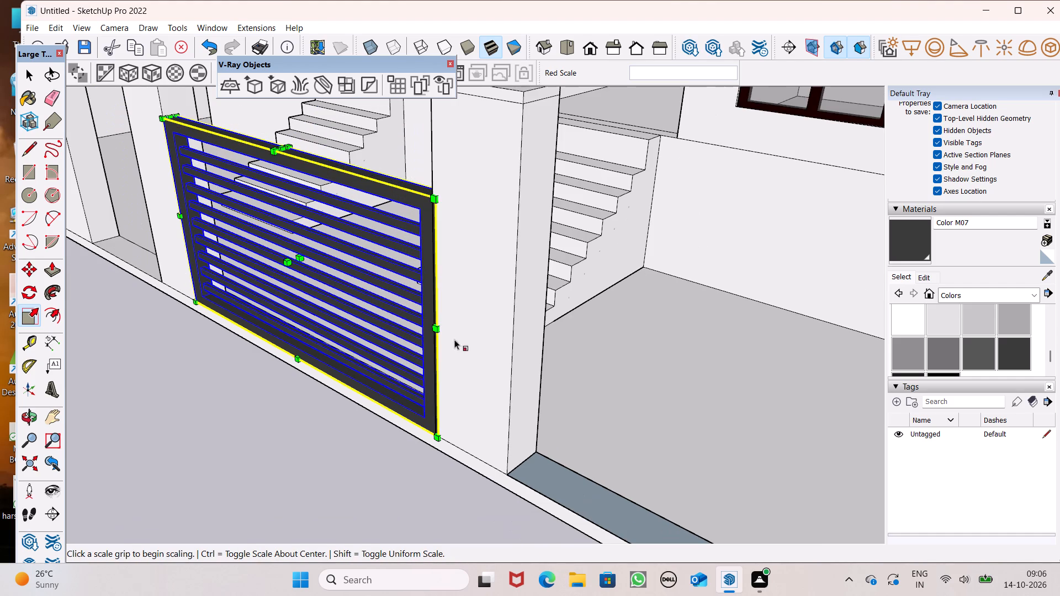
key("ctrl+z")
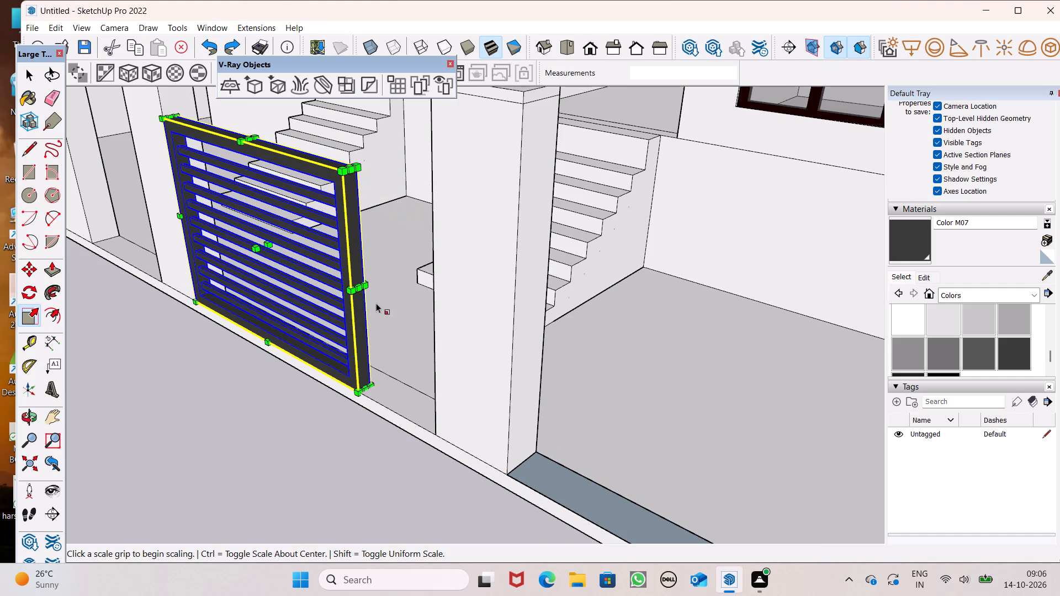
Scale the gate group along the red axis by about 1.35 so it spans the opening to the opposite pillar.
left_click_drag(362, 288, 436, 327)
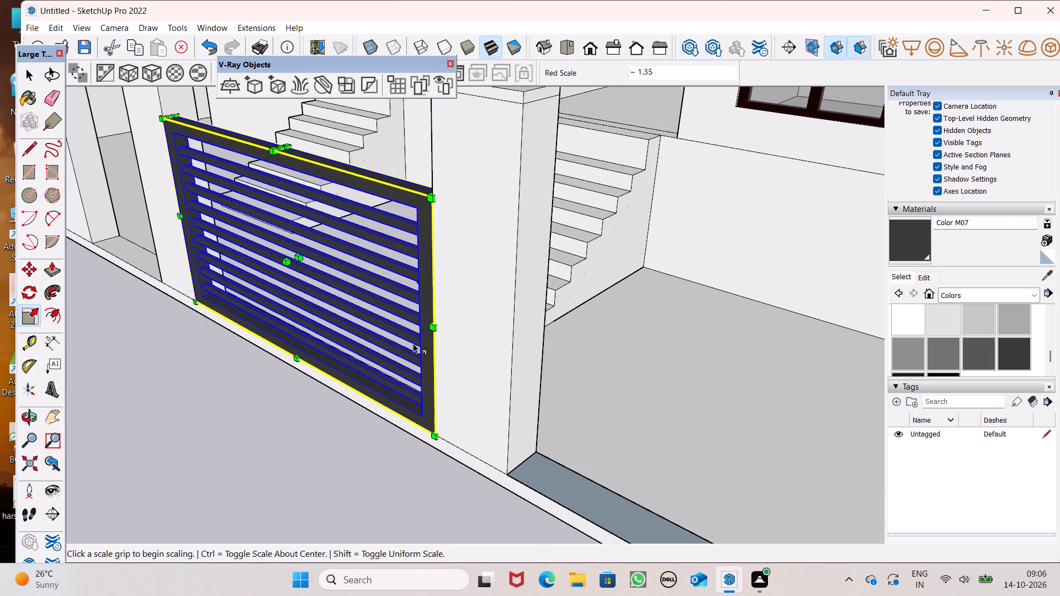
Stretch the gate group slightly taller along the blue axis, keeping it below the pillar tops, and deselect it.
middle_click_drag(420, 366, 522, 363)
scroll(526, 362, "down", 6)
middle_click_drag(451, 304, 512, 388)
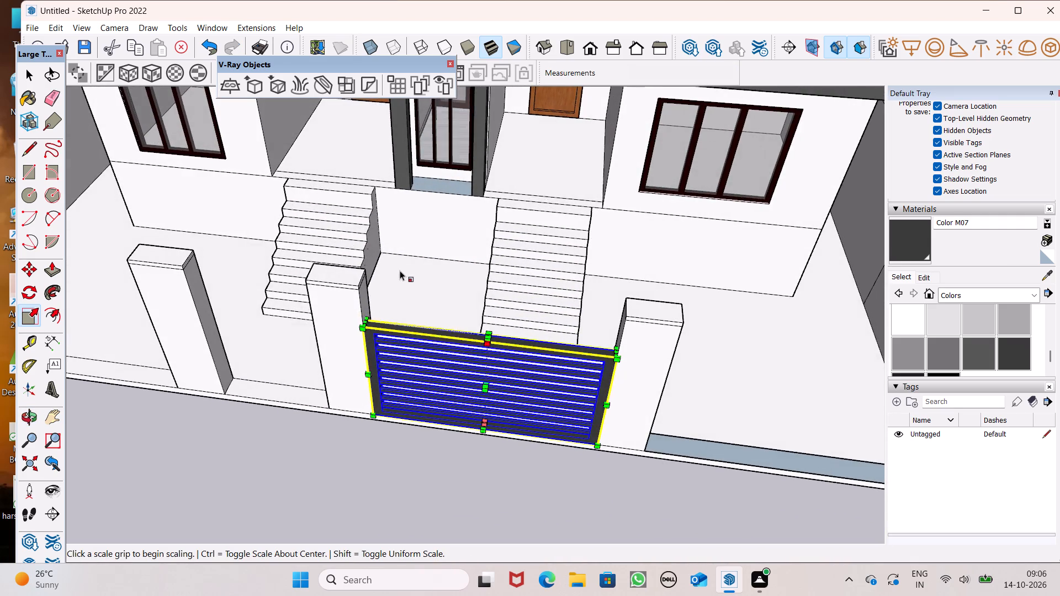
scroll(412, 273, "up", 3)
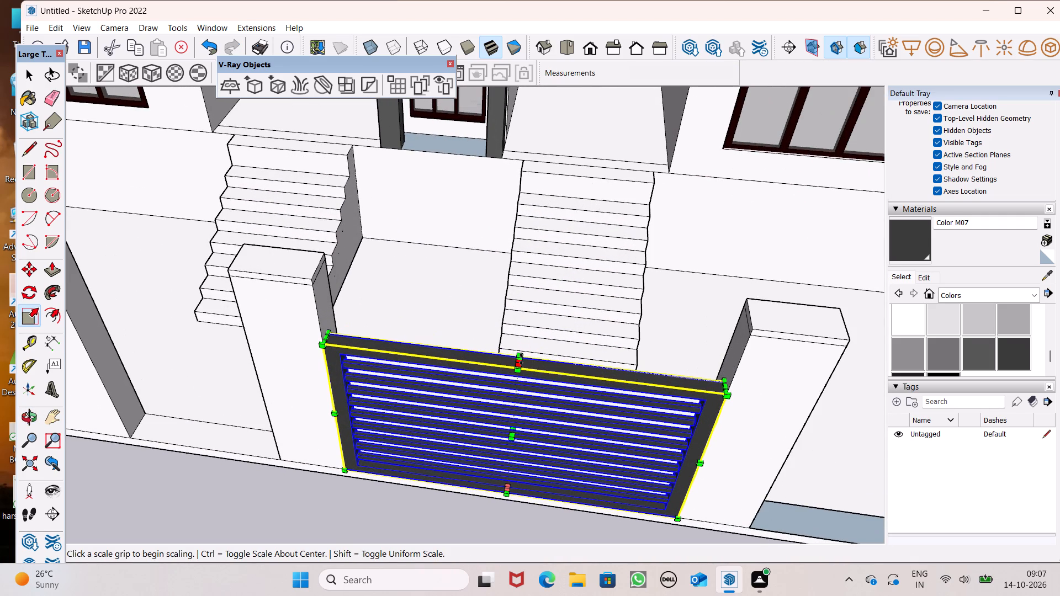
left_click_drag(521, 359, 520, 330)
scroll(497, 371, "down", 6)
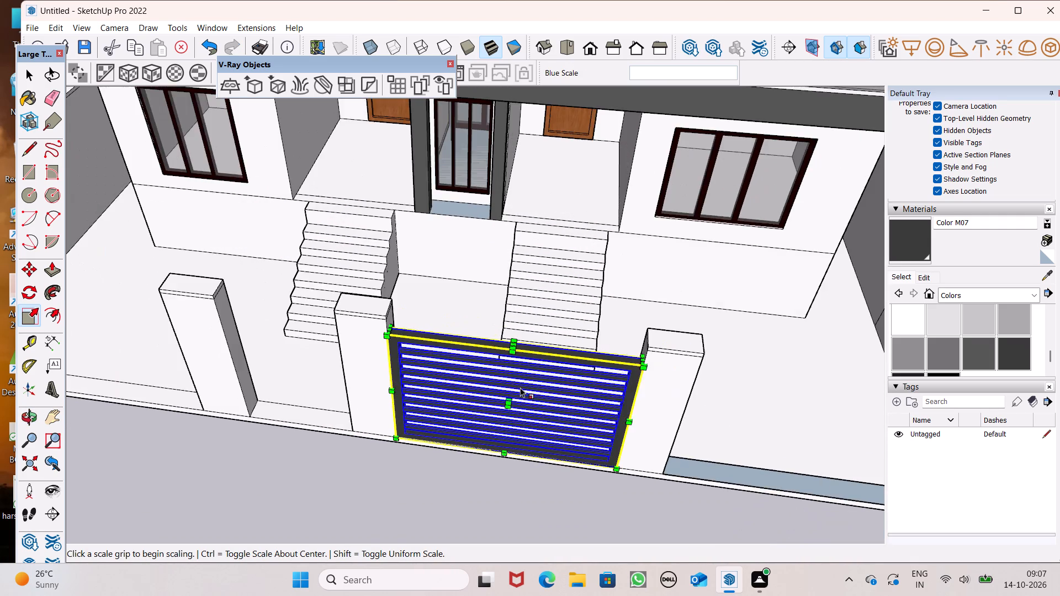
scroll(505, 327, "down", 4)
left_click(442, 391)
key("space")
key("space")
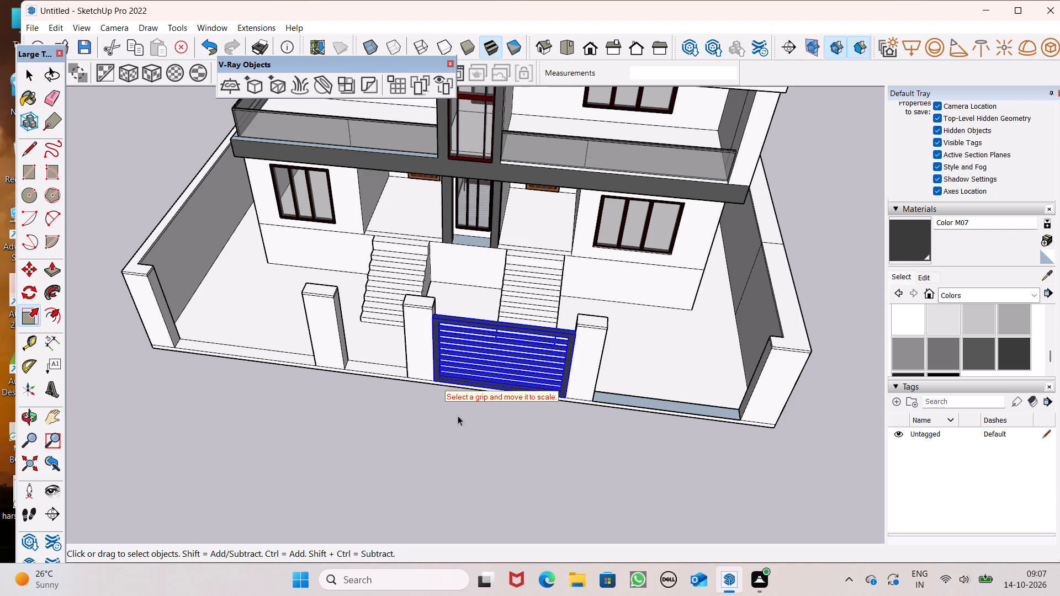
left_click(457, 417)
Pull up the front wall strip between the left corner pillar and its neighbouring pillar by about 5' 8 1/16".
middle_click_drag(489, 393, 560, 217)
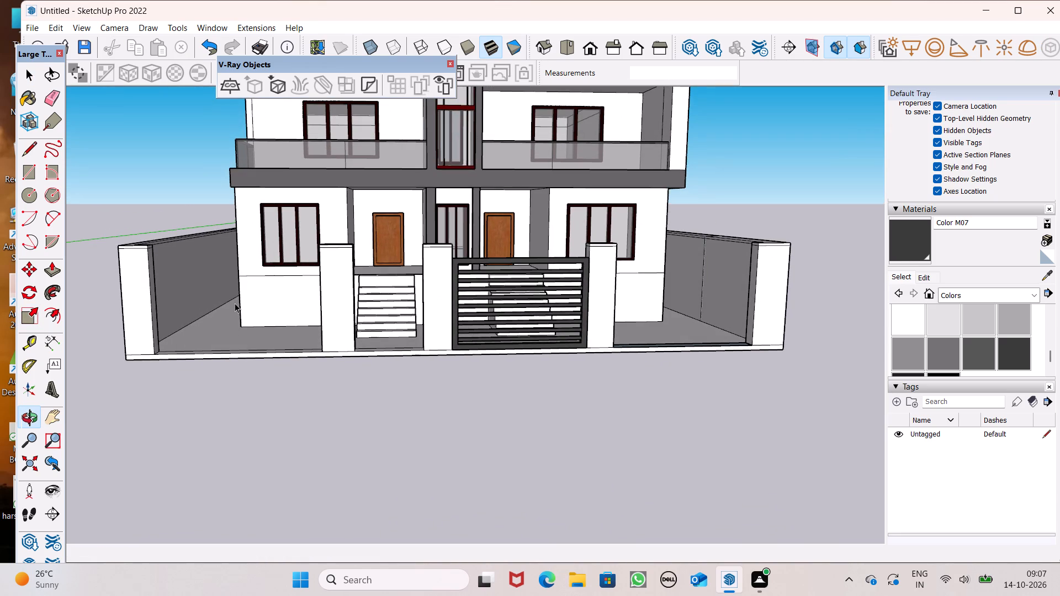
middle_click_drag(224, 327, 194, 469)
scroll(145, 393, "up", 5)
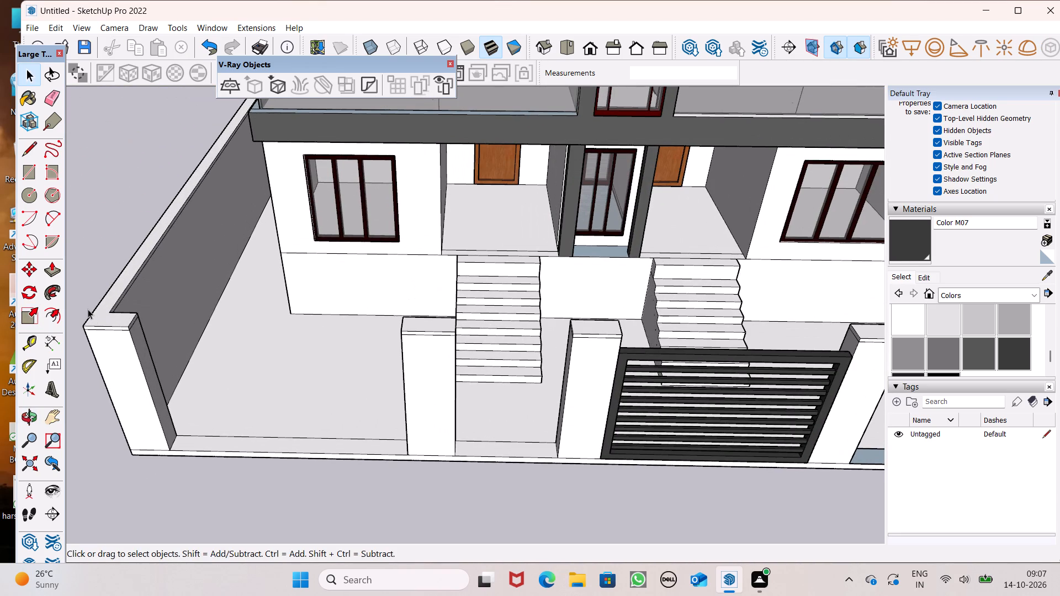
left_click(50, 273)
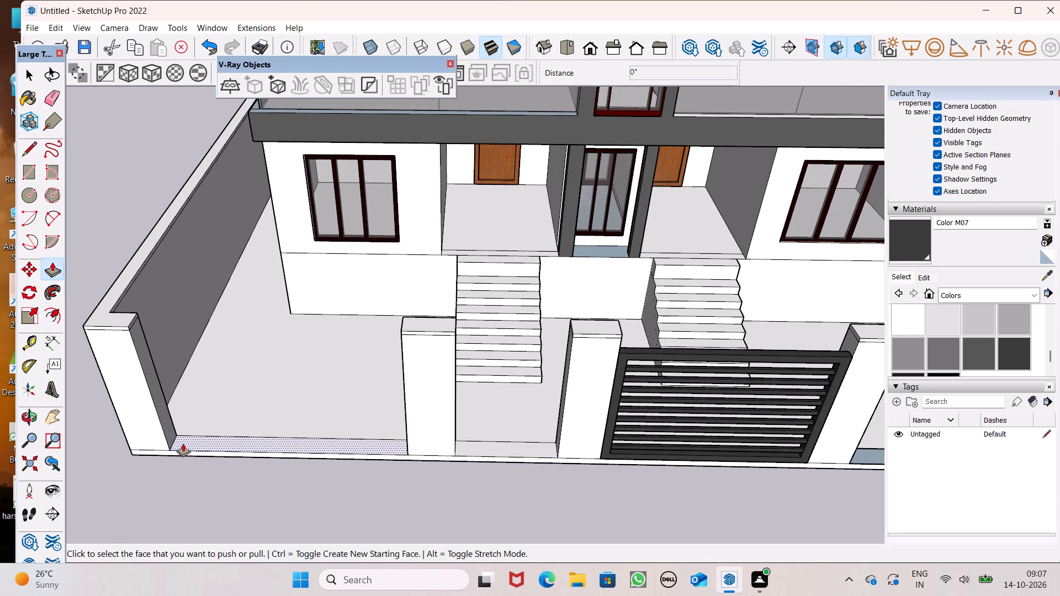
left_click_drag(184, 440, 181, 377)
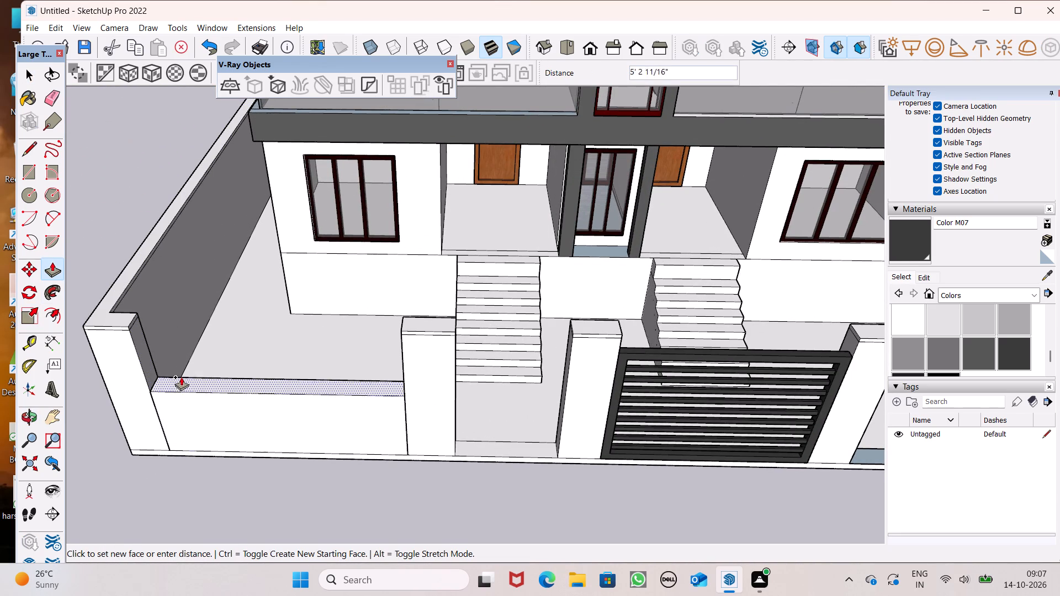
left_click_drag(181, 377, 180, 372)
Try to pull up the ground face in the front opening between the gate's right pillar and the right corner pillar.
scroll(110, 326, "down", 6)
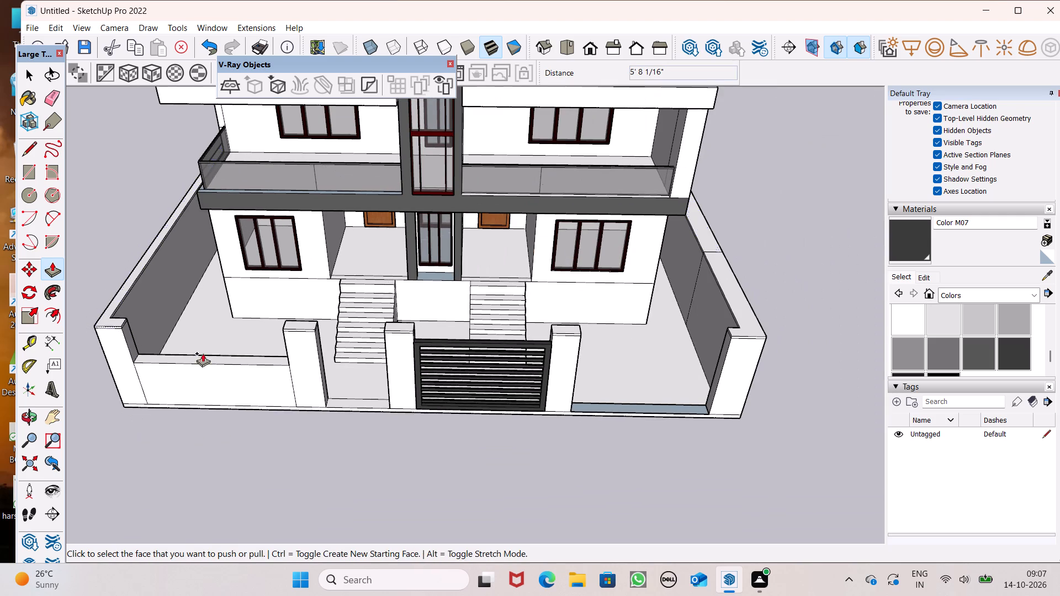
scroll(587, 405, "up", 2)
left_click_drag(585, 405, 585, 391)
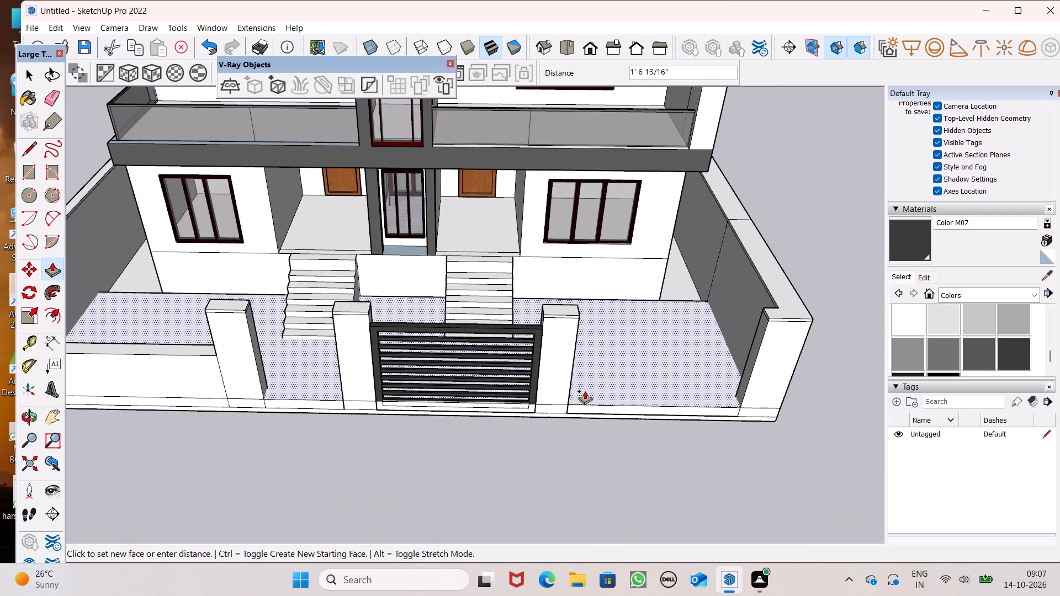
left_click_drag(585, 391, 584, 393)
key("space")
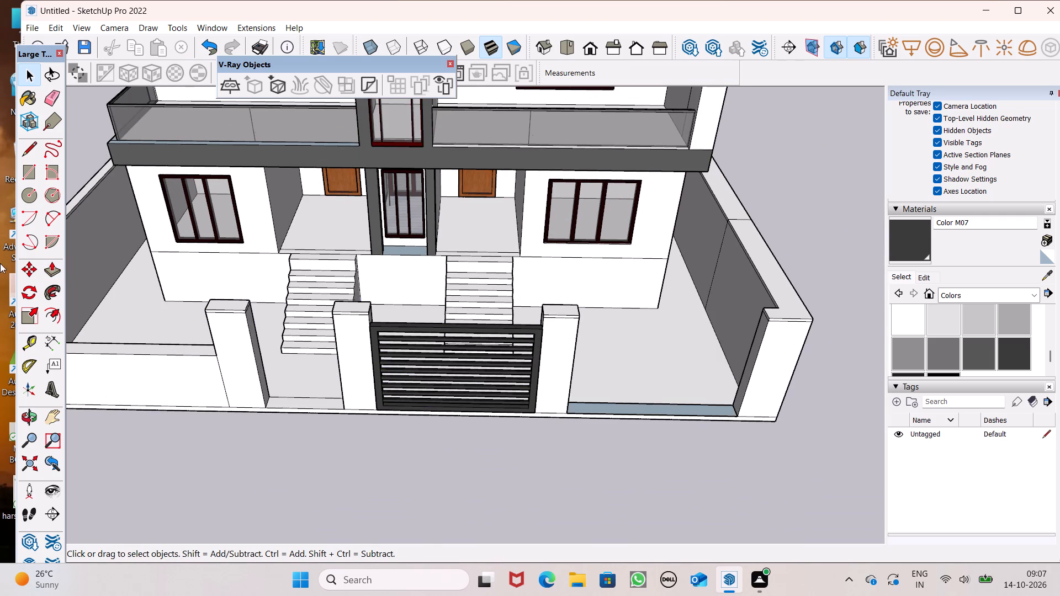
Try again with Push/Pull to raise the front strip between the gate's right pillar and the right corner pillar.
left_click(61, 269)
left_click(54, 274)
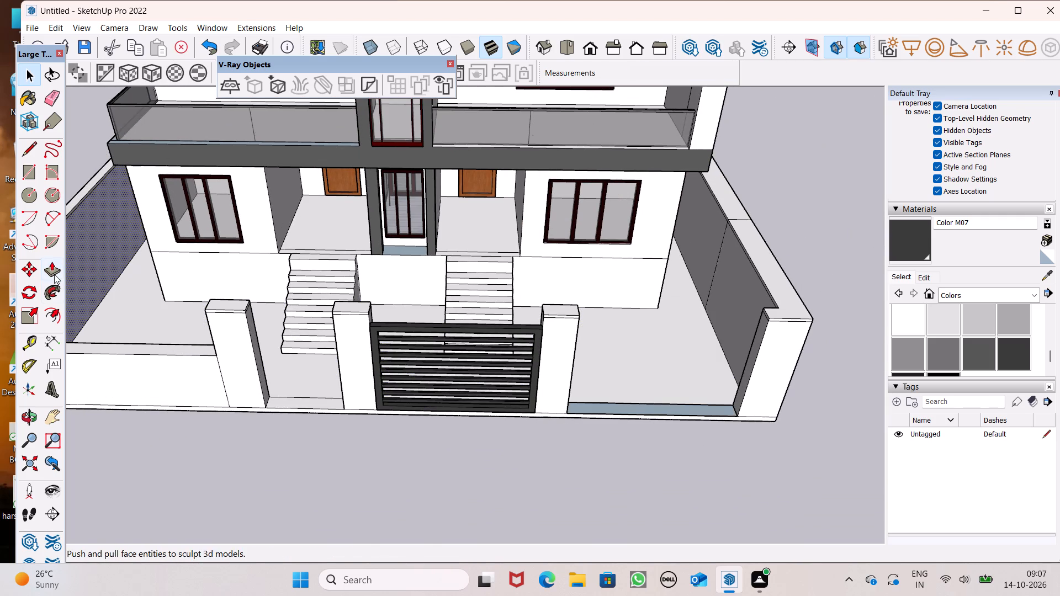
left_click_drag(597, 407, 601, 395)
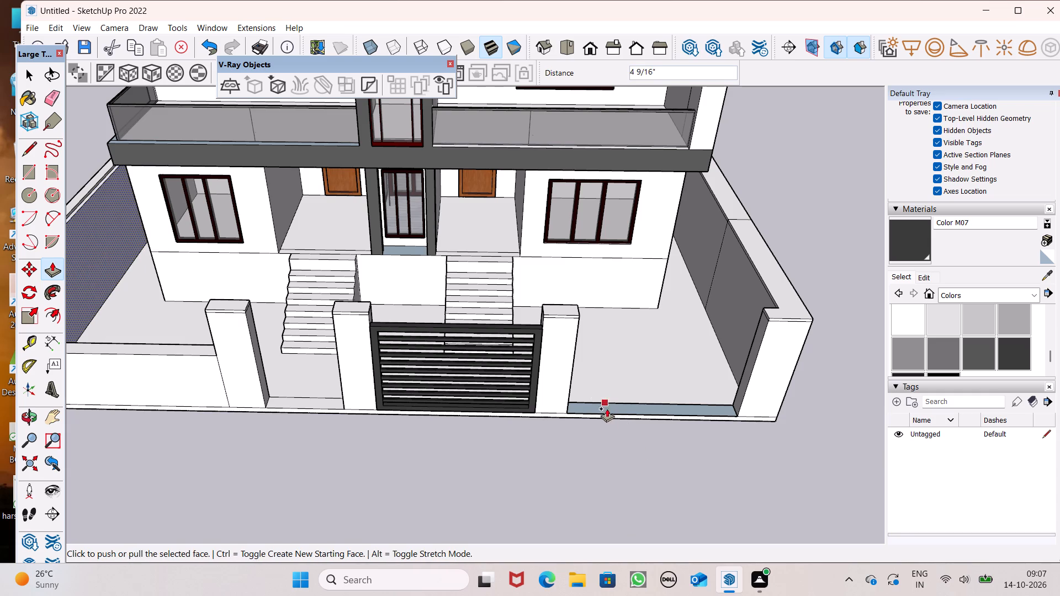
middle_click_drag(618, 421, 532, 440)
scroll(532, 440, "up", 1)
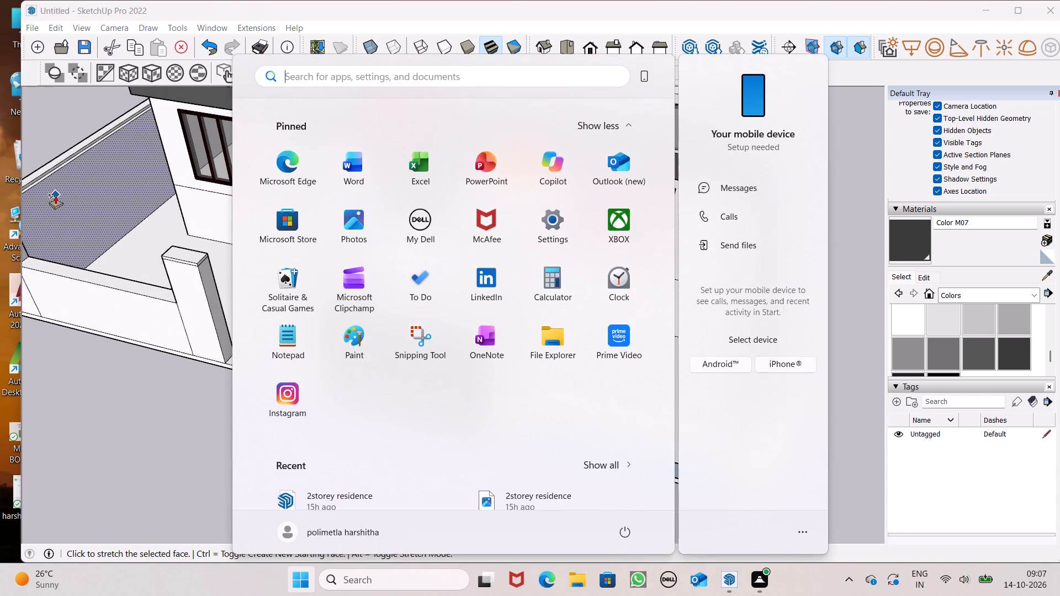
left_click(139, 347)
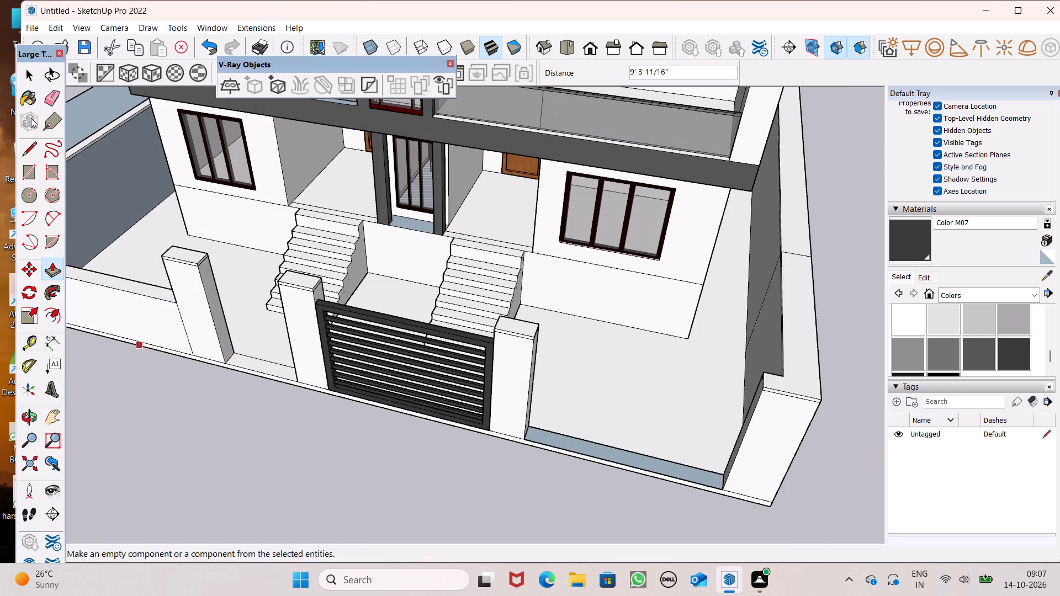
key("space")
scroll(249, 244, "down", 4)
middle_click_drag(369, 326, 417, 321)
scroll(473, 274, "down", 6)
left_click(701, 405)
Draw a rectangle about 14' 2 11/16" by 1' 4 3/16" over the front strip between the gate's right pillar and the corner pillar.
scroll(593, 355, "down", 2)
middle_click_drag(532, 374, 526, 397)
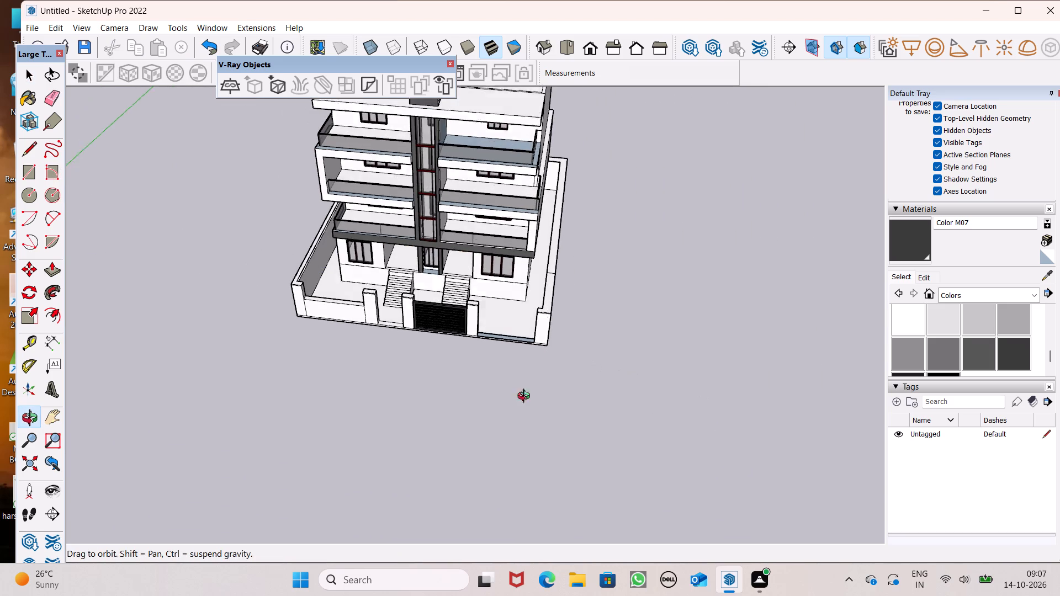
middle_click_drag(526, 397, 542, 431)
scroll(542, 256, "up", 7)
scroll(240, 242, "down", 5)
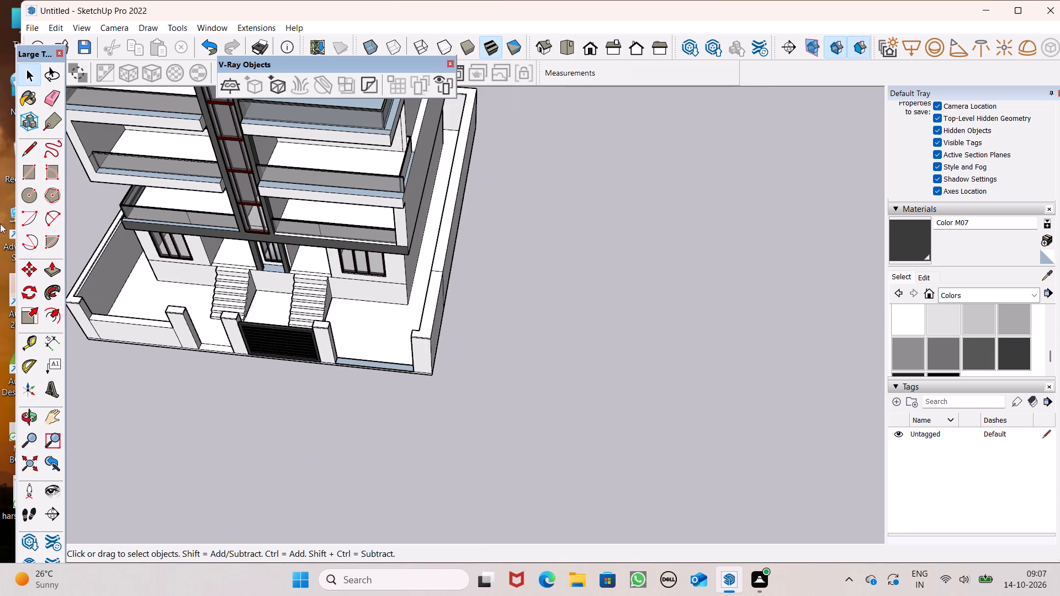
left_click(35, 175)
scroll(305, 352, "up", 3)
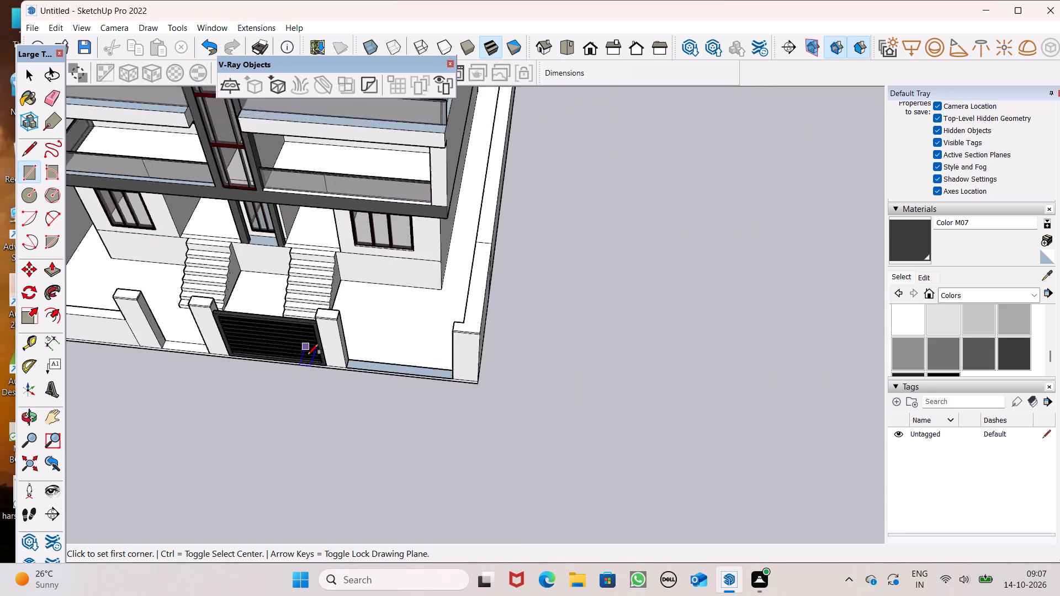
scroll(308, 355, "up", 4)
scroll(429, 375, "up", 6)
left_click(311, 340)
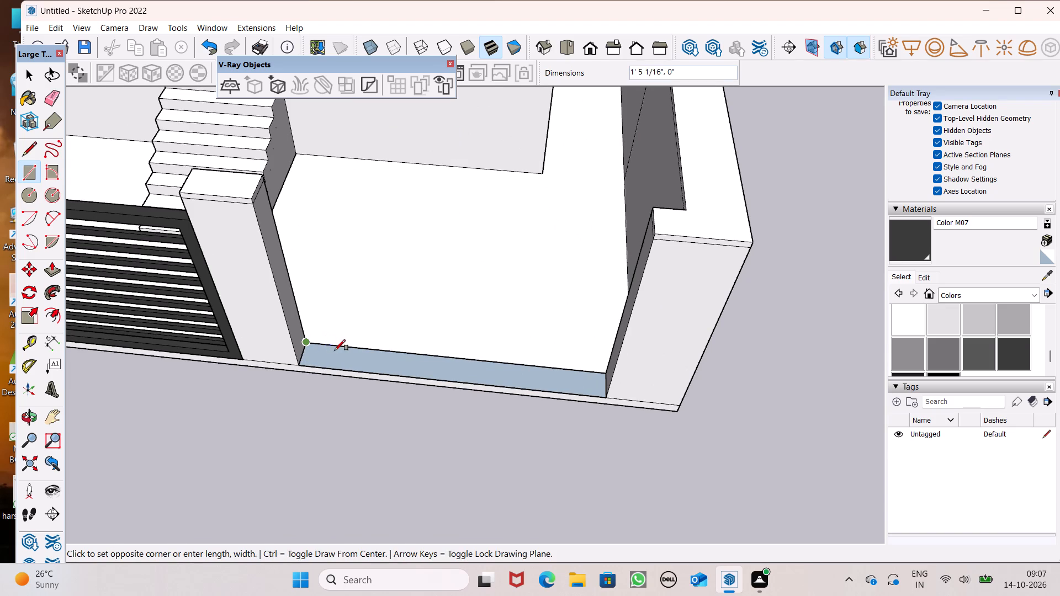
left_click(342, 349)
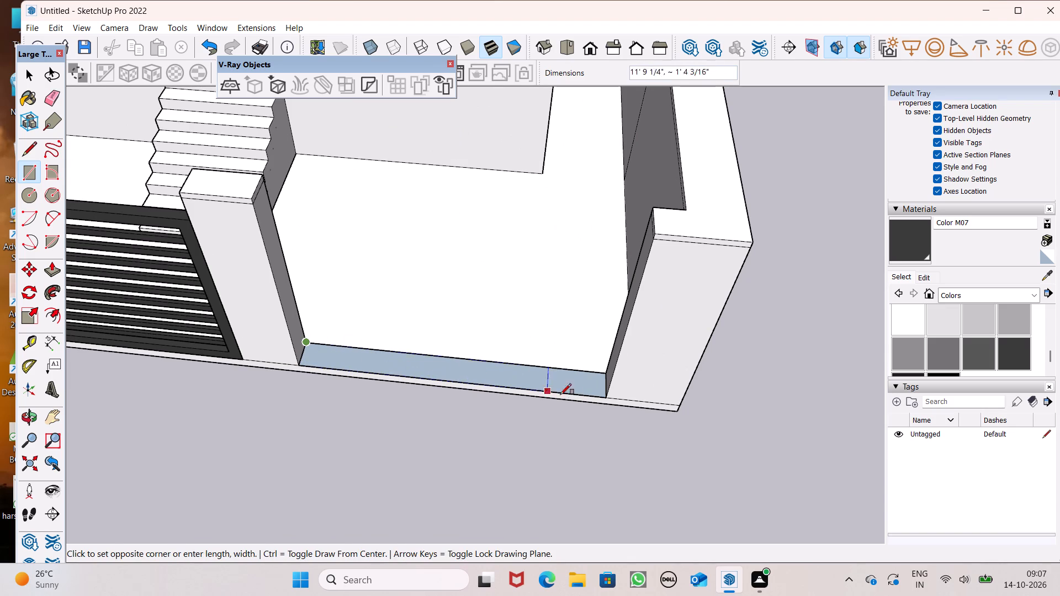
left_click(606, 395)
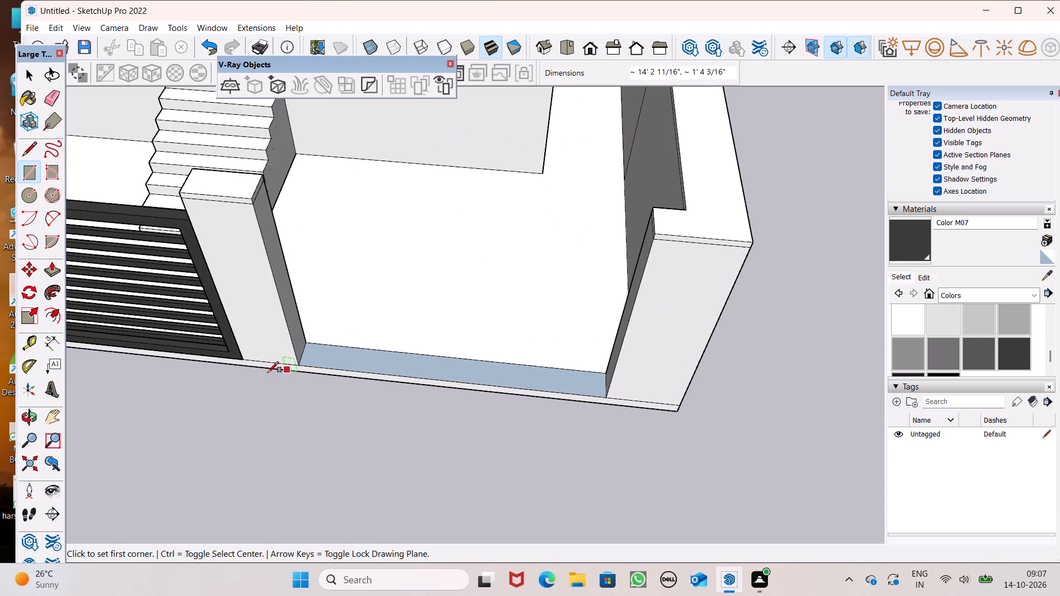
key("space")
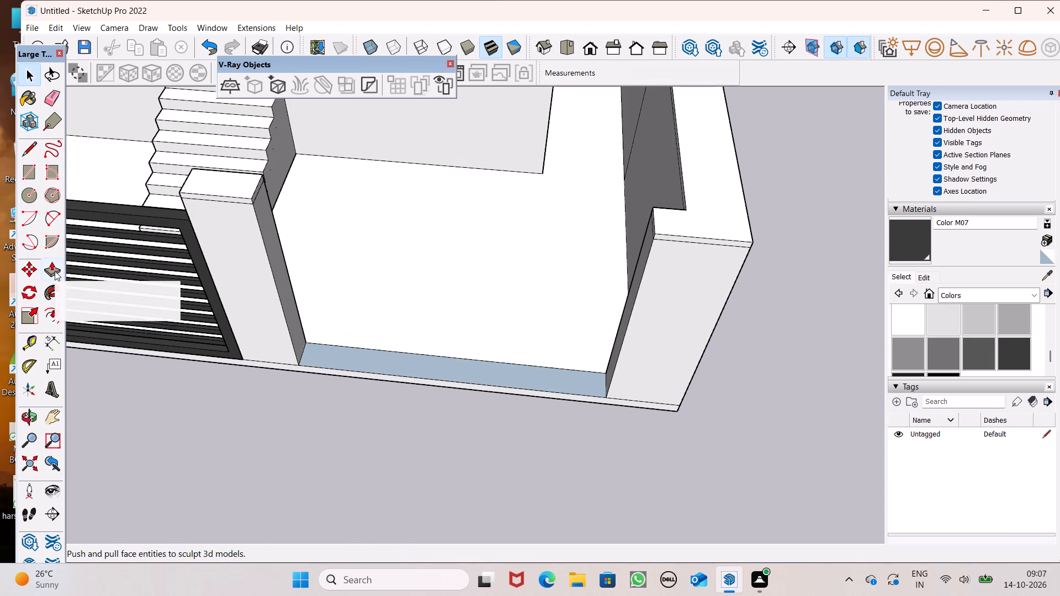
Pull the new rectangle up about 4' 11 15/16" to form the low front wall right of the gate.
left_click(55, 271)
left_click_drag(336, 360, 339, 345)
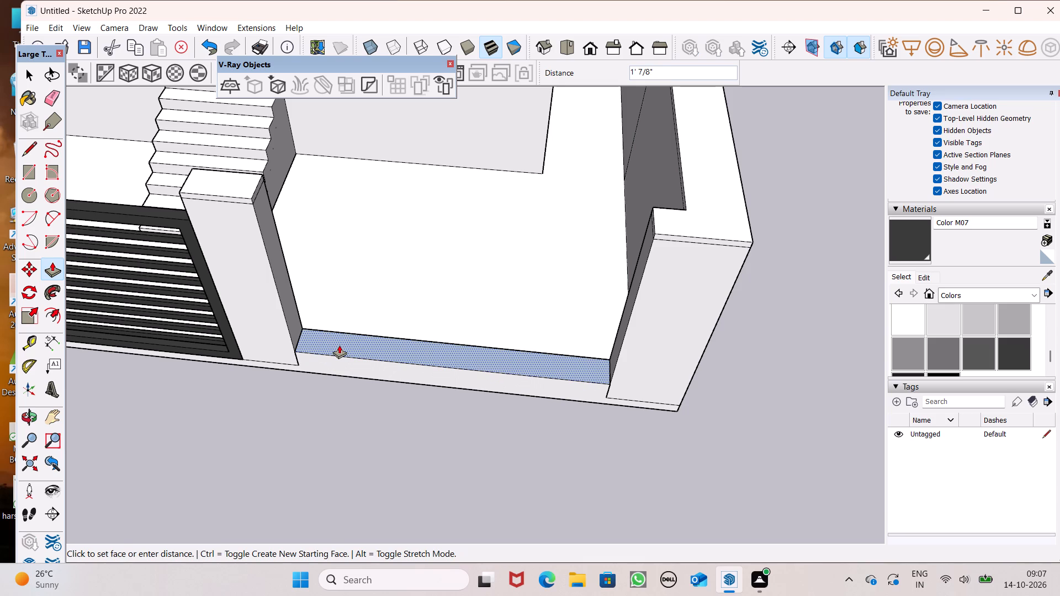
left_click_drag(339, 345, 326, 290)
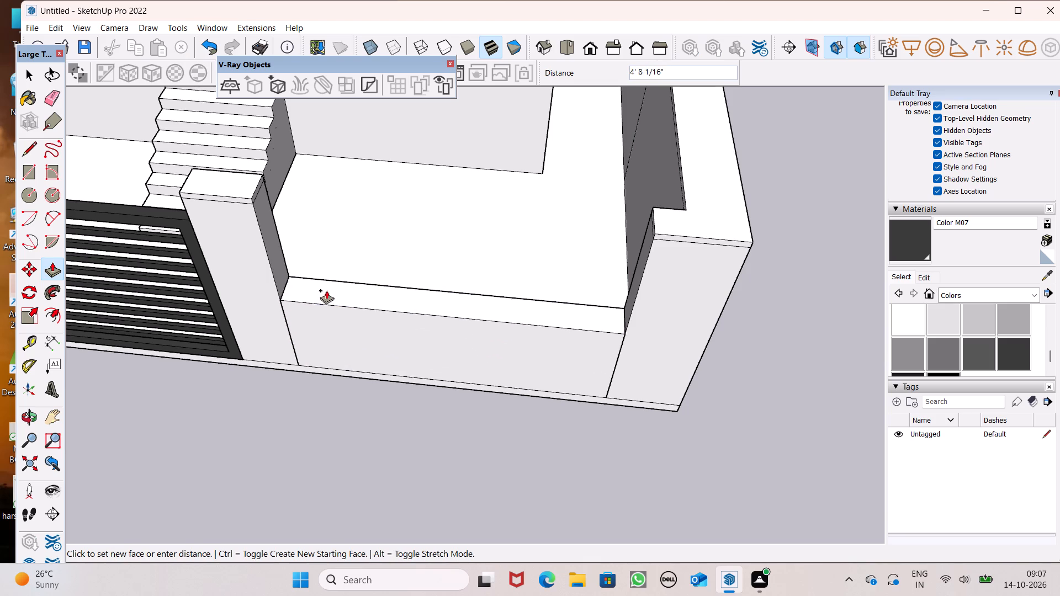
left_click_drag(326, 290, 325, 289)
Push/Pull the top of the low wall right of the gate to match the height of the low wall at the left corner.
scroll(322, 296, "down", 13)
scroll(368, 313, "down", 4)
middle_click_drag(345, 320, 430, 308)
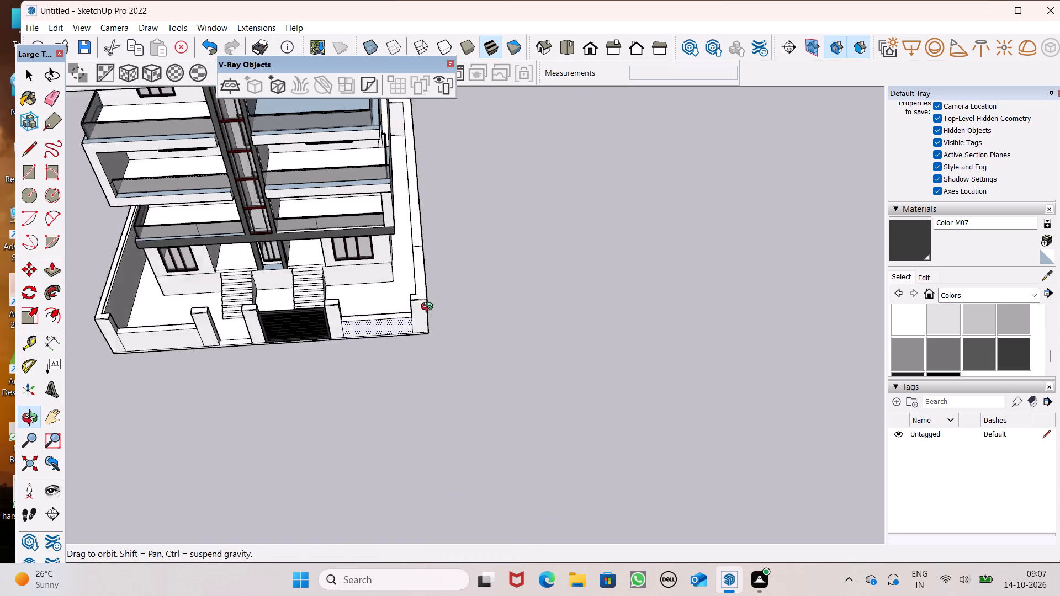
middle_click_drag(430, 308, 491, 310)
scroll(308, 341, "up", 7)
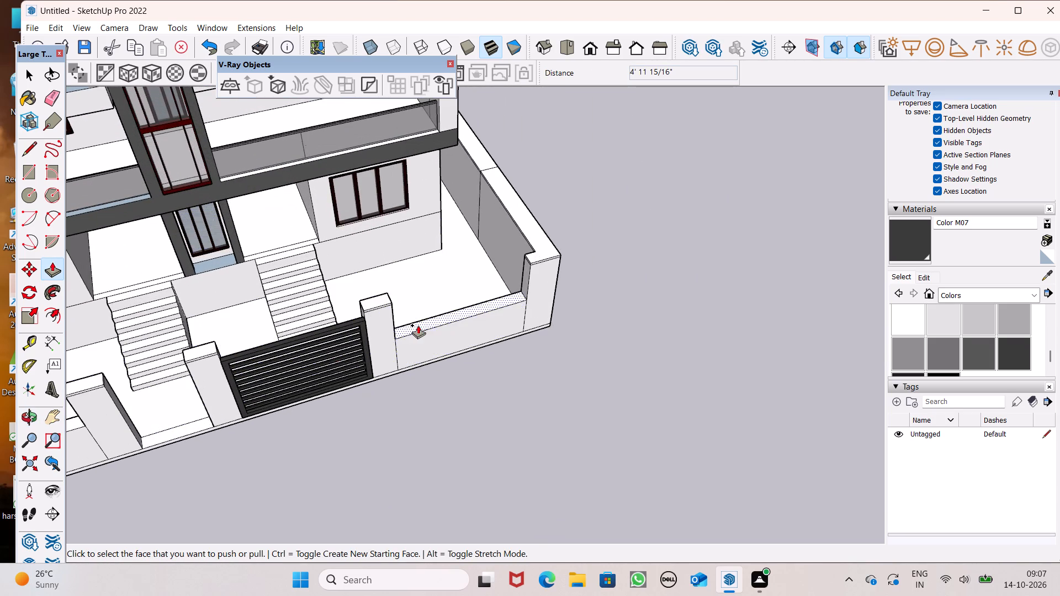
scroll(482, 301, "down", 6)
left_click_drag(449, 315, 243, 363)
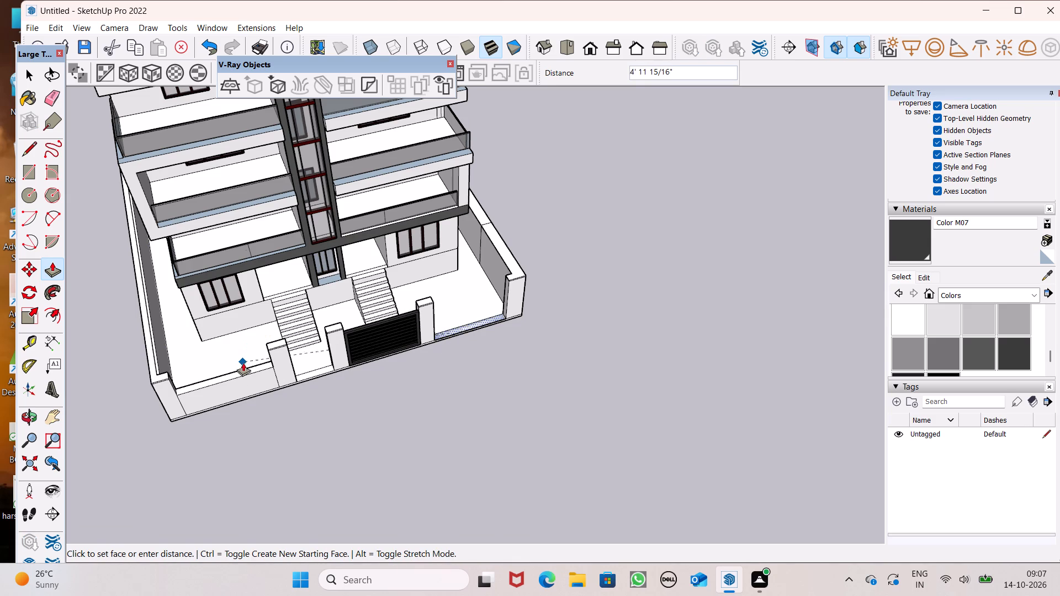
left_click_drag(243, 363, 240, 369)
middle_click_drag(510, 408, 273, 287)
key("space")
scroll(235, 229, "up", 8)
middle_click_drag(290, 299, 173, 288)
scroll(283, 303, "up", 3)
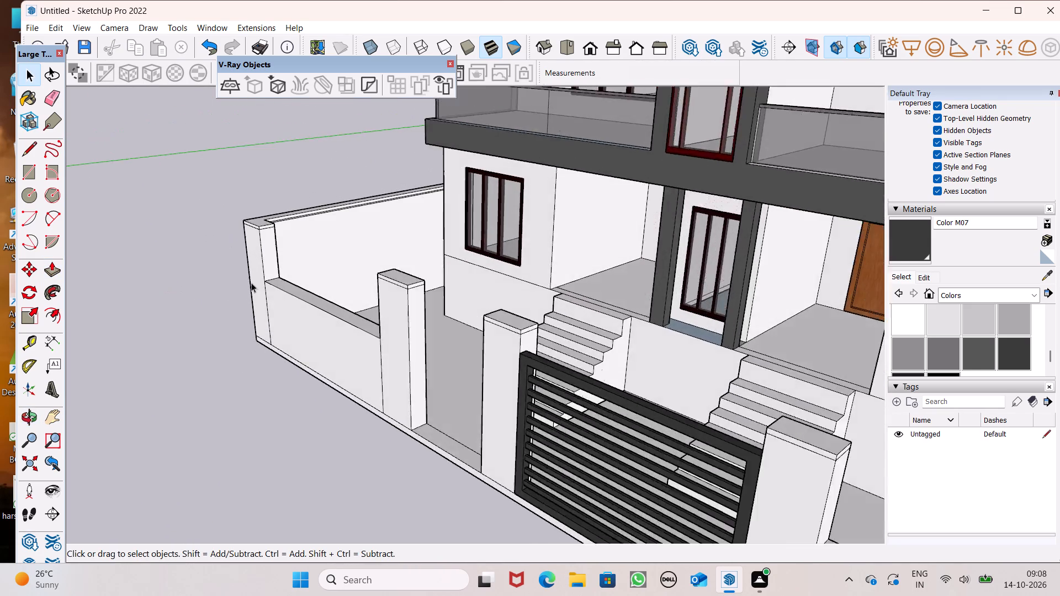
Draw a circle of about 3 1/4" radius near the top of the left corner pillar's inner face, above the low wall.
scroll(251, 283, "up", 3)
middle_click(375, 195)
scroll(375, 195, "up", 3)
middle_click_drag(368, 211, 314, 228)
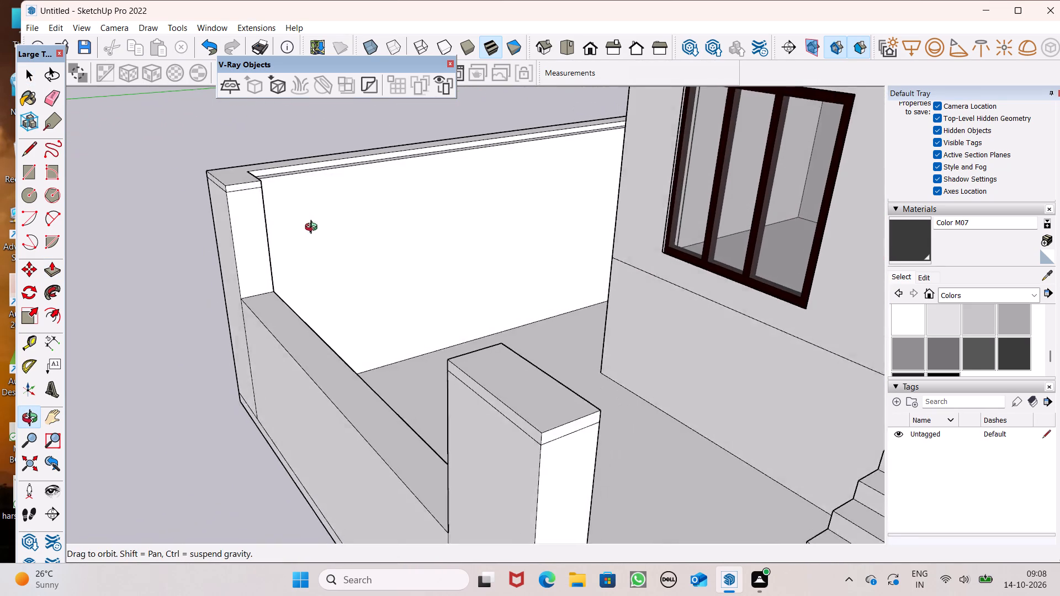
middle_click_drag(314, 228, 278, 226)
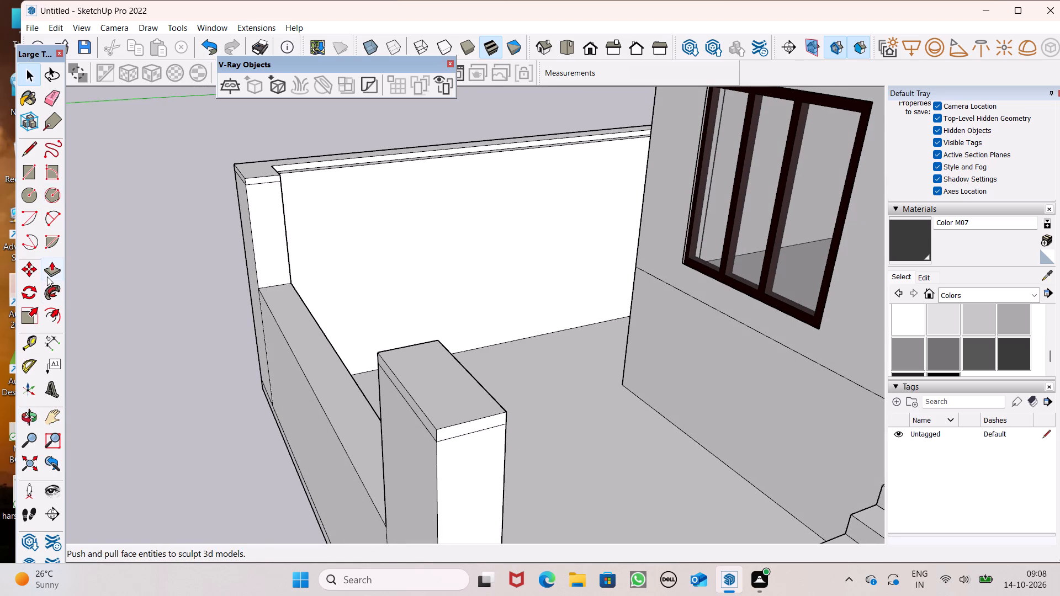
left_click_drag(47, 276, 52, 276)
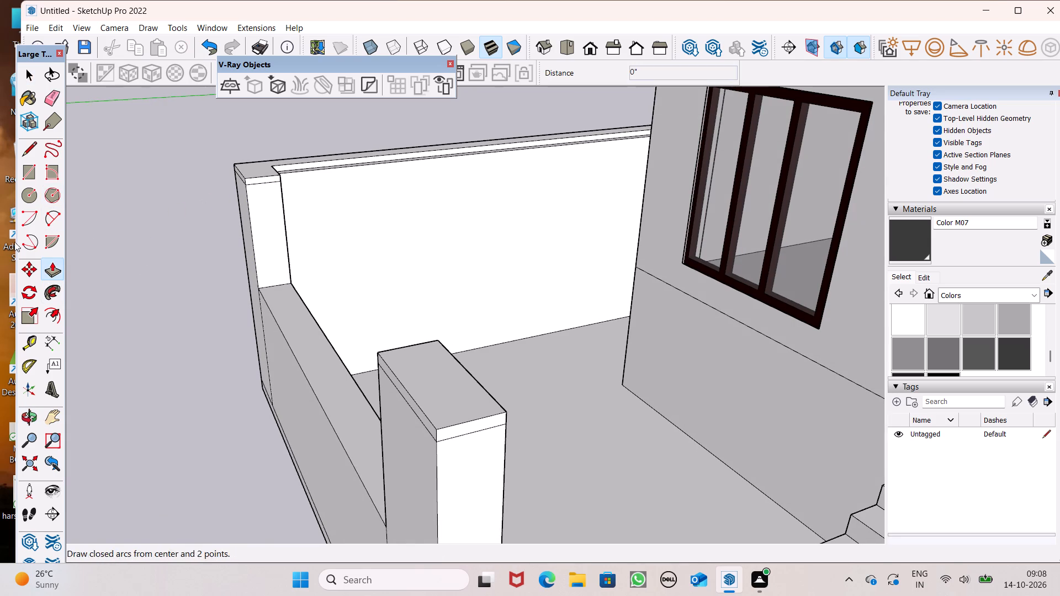
left_click(30, 205)
scroll(223, 213, "up", 2)
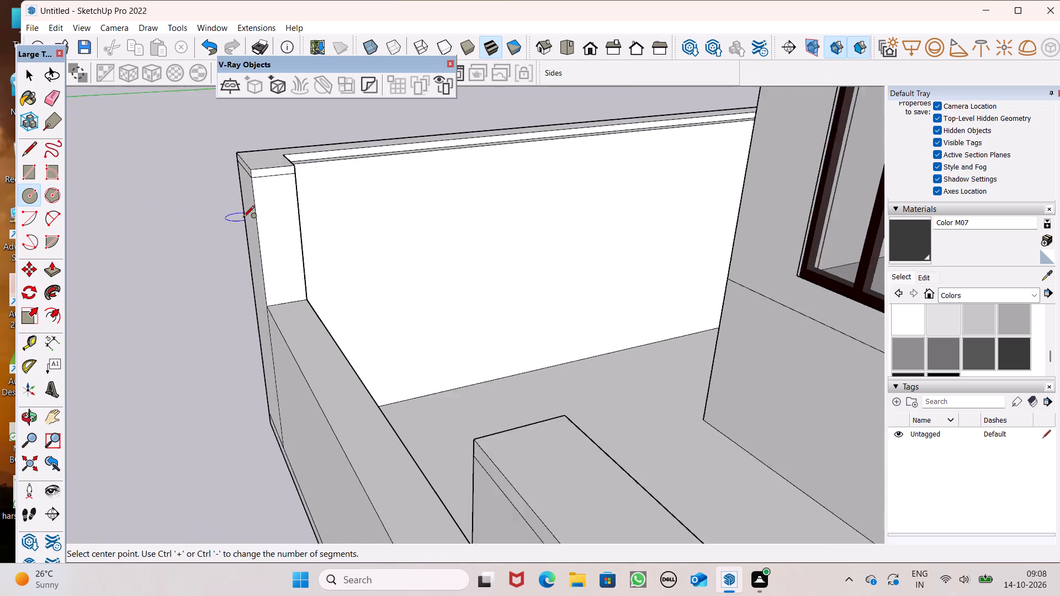
scroll(243, 218, "up", 2)
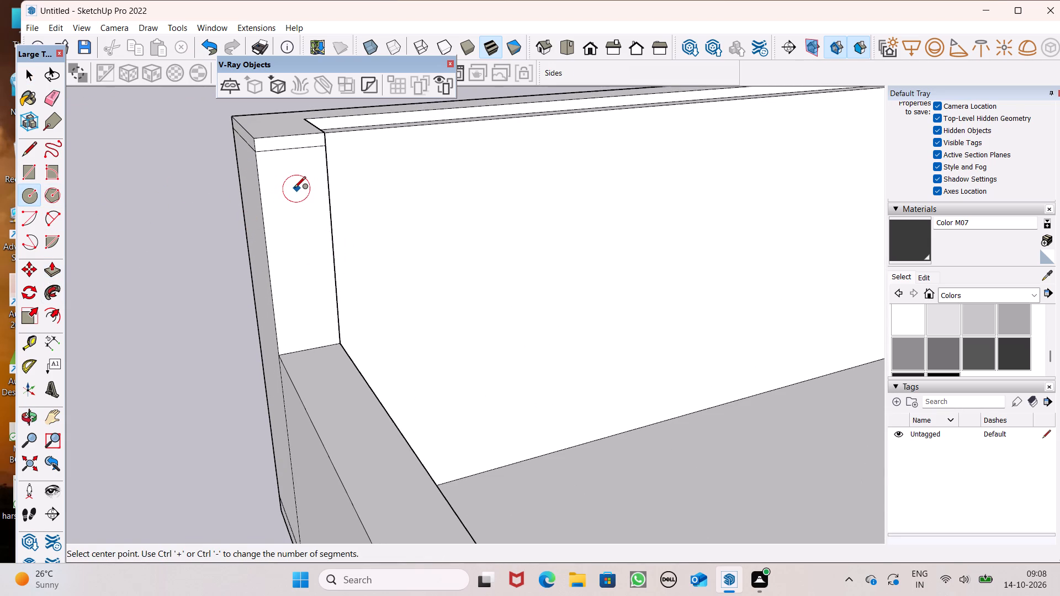
left_click(296, 189)
left_click(300, 203)
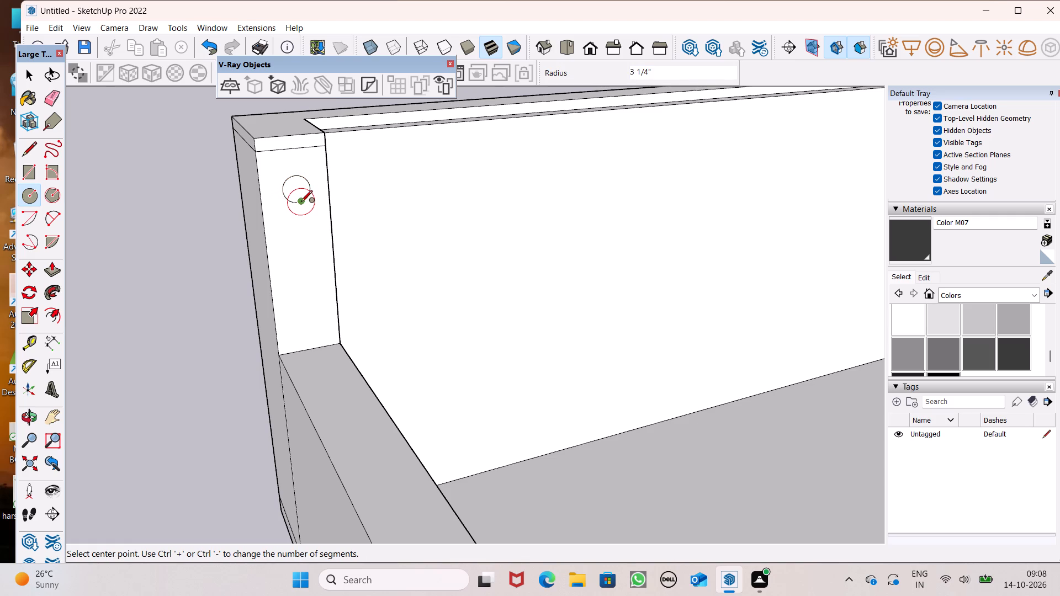
Copy the circle down the left corner pillar's inner face three times to form a vertical row of four circles.
key("space")
double_click(300, 196)
middle_click_drag(313, 236, 272, 249)
key("m")
key("Return")
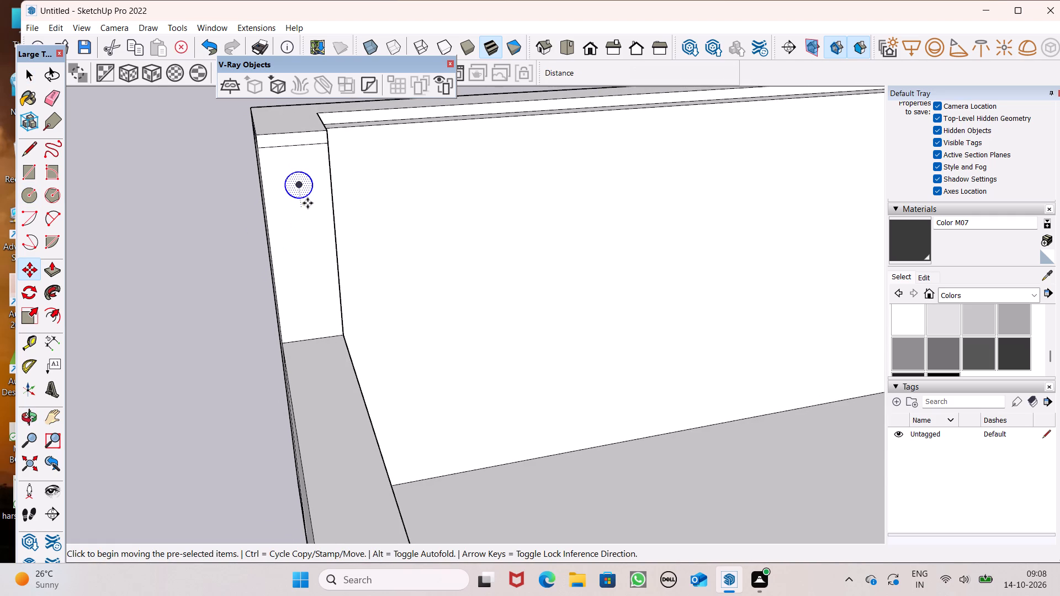
left_click_drag(300, 187, 299, 231)
left_click_drag(306, 232, 308, 264)
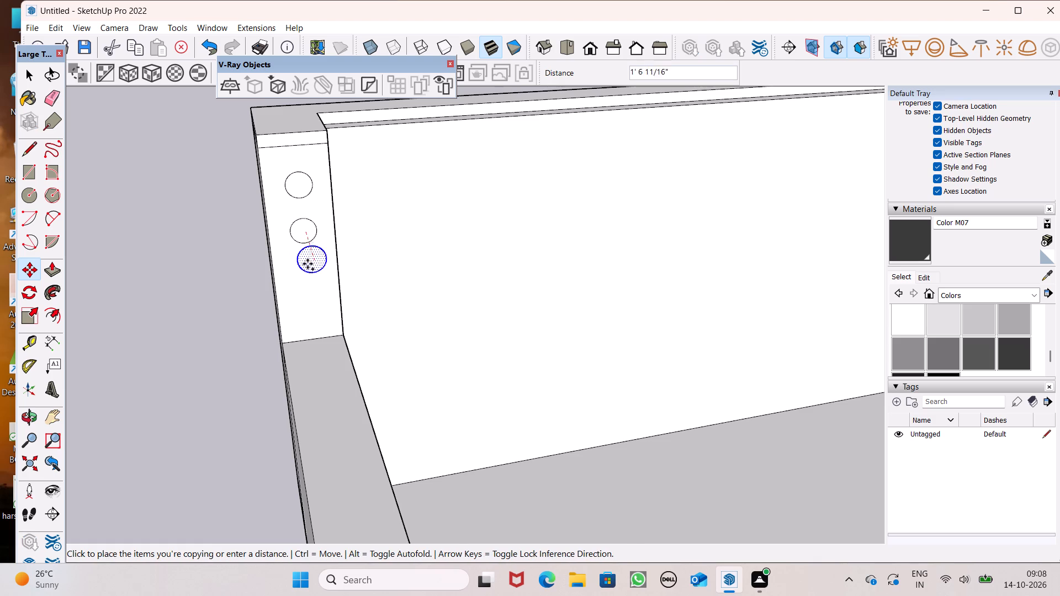
left_click_drag(308, 264, 309, 281)
left_click_drag(309, 284, 313, 306)
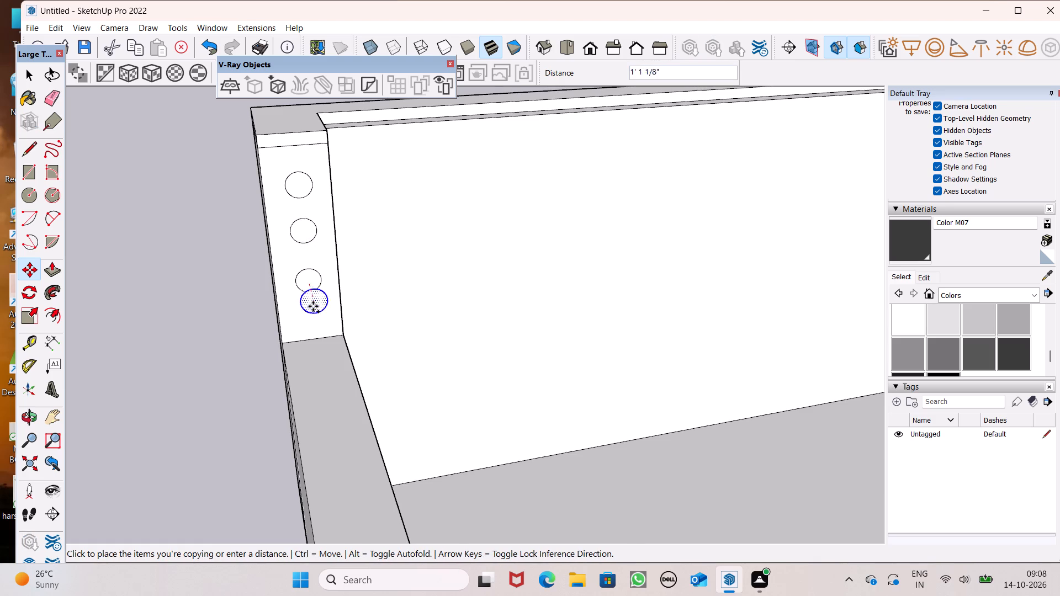
left_click_drag(313, 306, 306, 326)
scroll(246, 260, "down", 4)
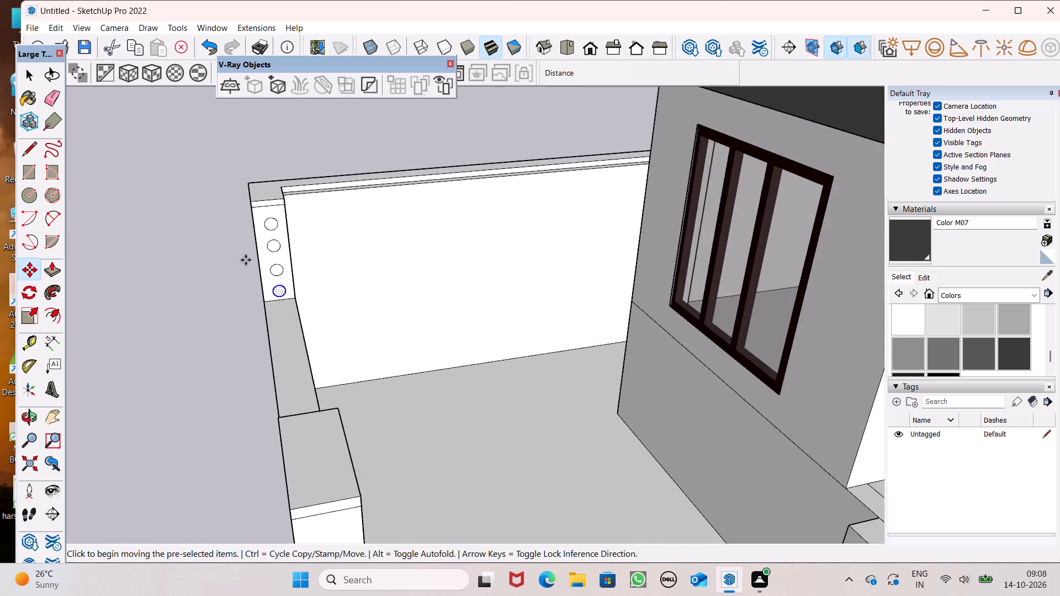
scroll(246, 260, "down", 1)
key("space")
left_click(240, 257)
Draw a circle of about 3 13/16" radius near the top of the right corner pillar's inner face.
scroll(251, 267, "down", 3)
middle_click_drag(288, 312, 543, 263)
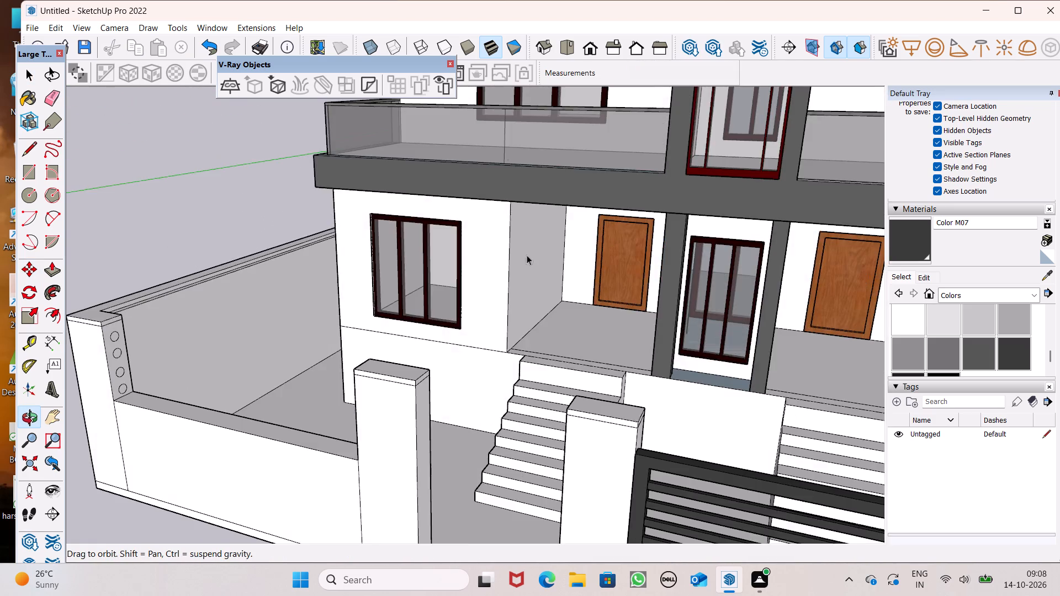
scroll(229, 262, "down", 2)
middle_click_drag(255, 335, 263, 335)
scroll(146, 269, "down", 6)
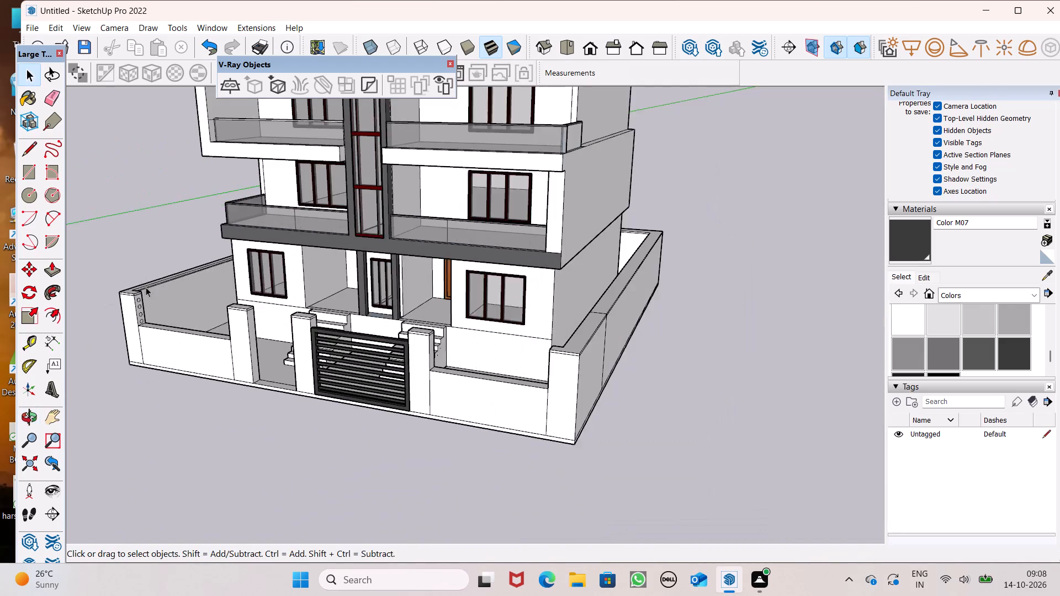
middle_click_drag(211, 350, 604, 347)
scroll(650, 270, "up", 7)
scroll(635, 342, "up", 1)
middle_click_drag(648, 345, 691, 317)
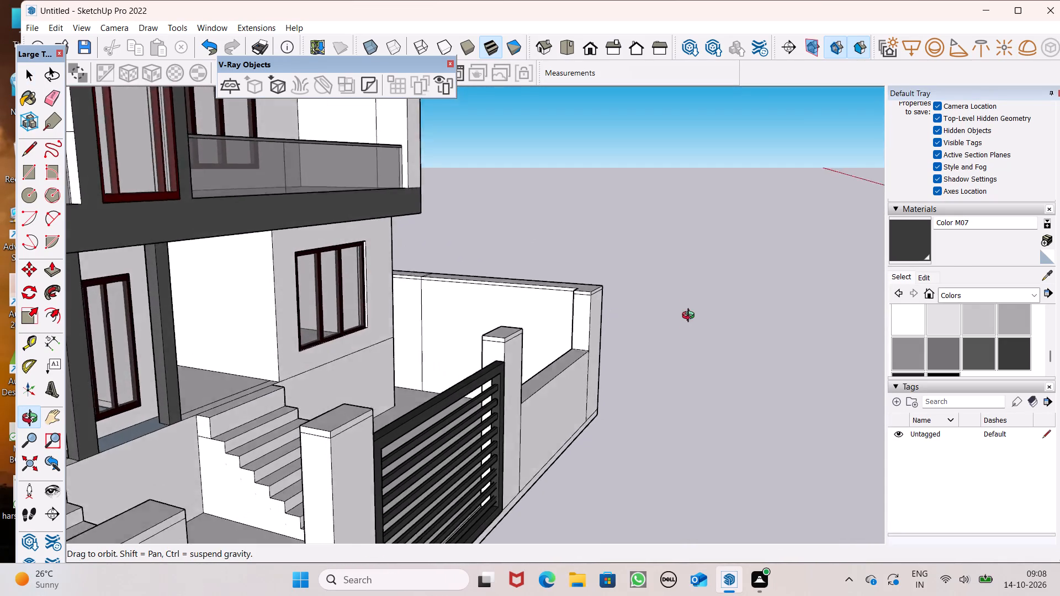
middle_click_drag(691, 317, 692, 306)
scroll(635, 296, "up", 4)
scroll(531, 310, "up", 4)
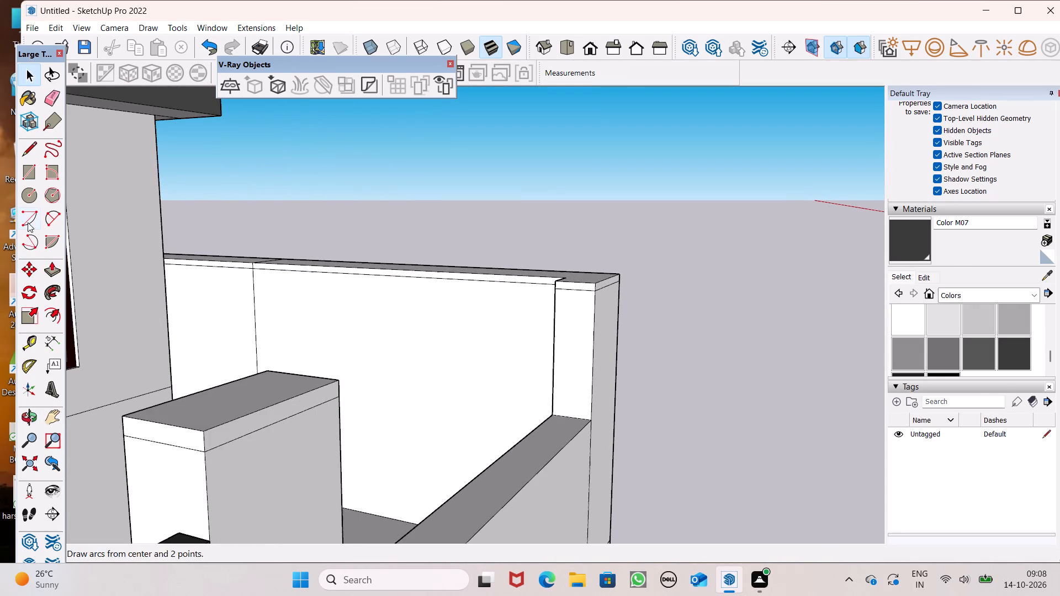
left_click(26, 198)
middle_click_drag(560, 317, 608, 296)
scroll(598, 308, "up", 3)
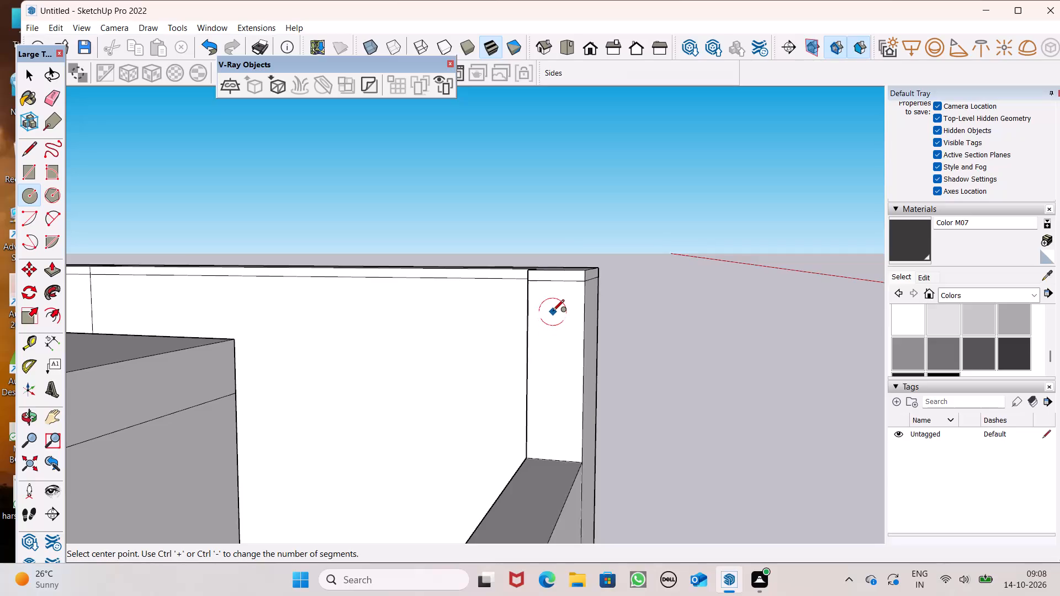
left_click(553, 309)
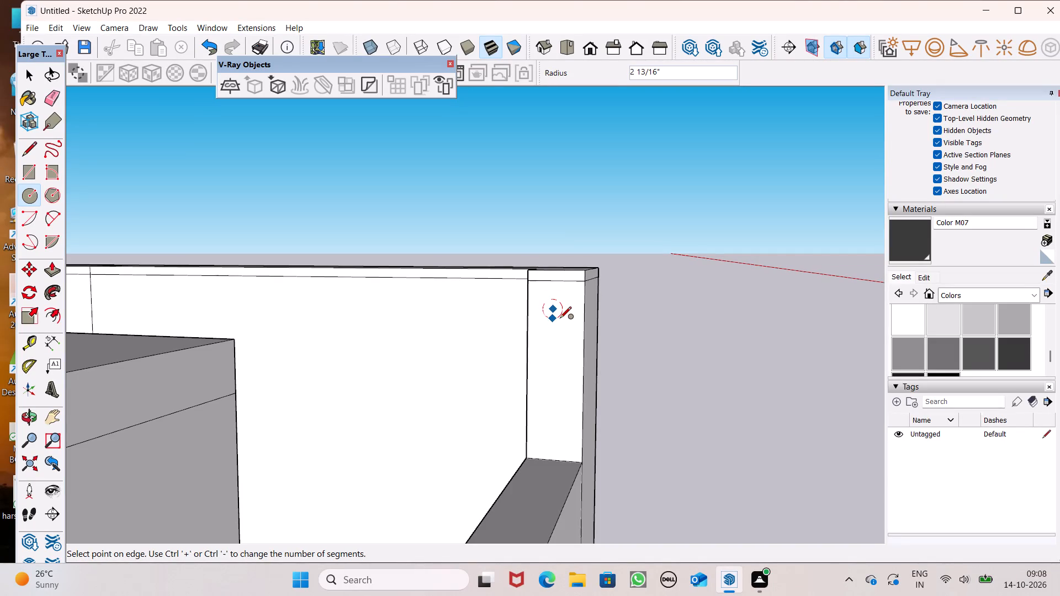
left_click(560, 320)
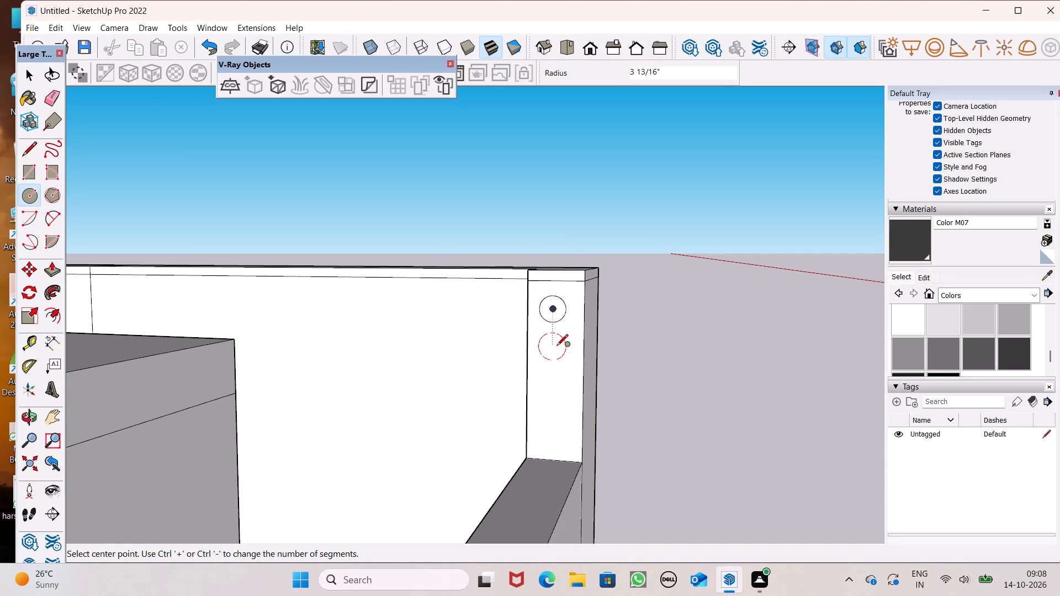
Copy the circle down the right corner pillar's inner face three times at about 1' spacing to make a row of four.
key("space")
double_click(550, 316)
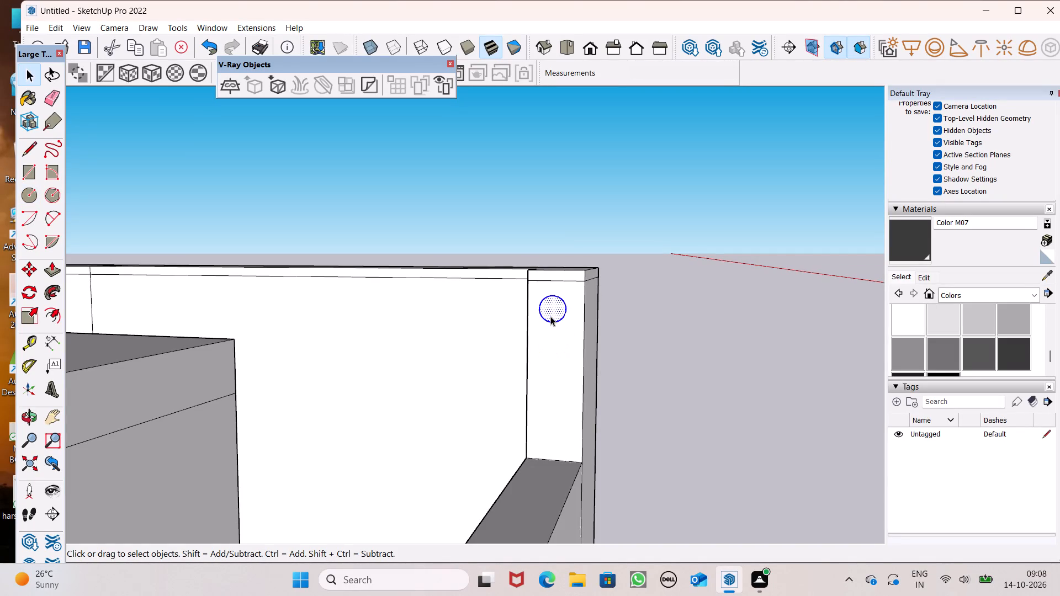
key("m")
key("Return")
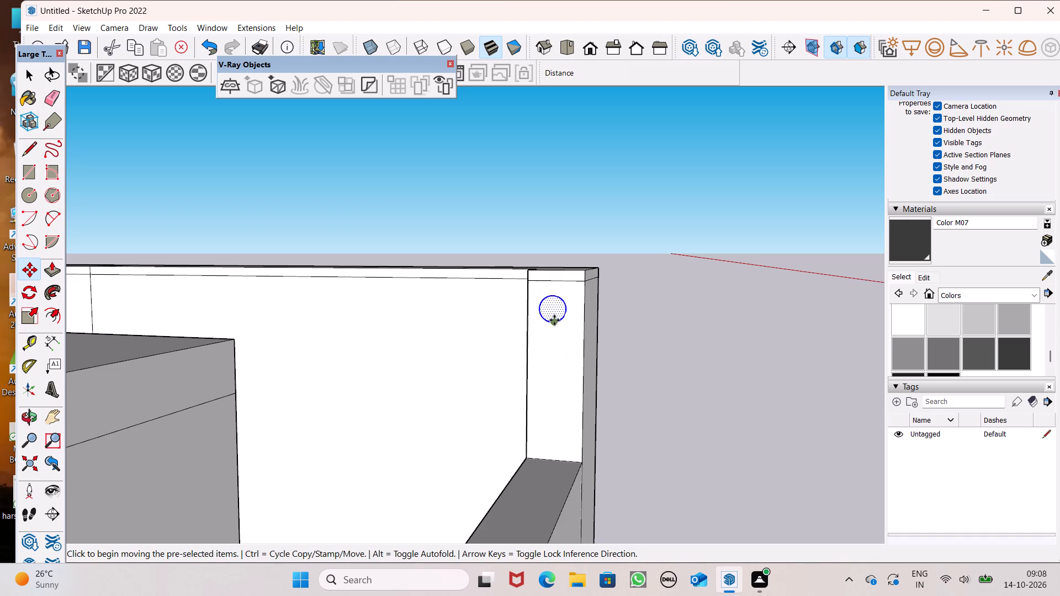
left_click_drag(558, 321, 564, 365)
left_click_drag(564, 365, 568, 405)
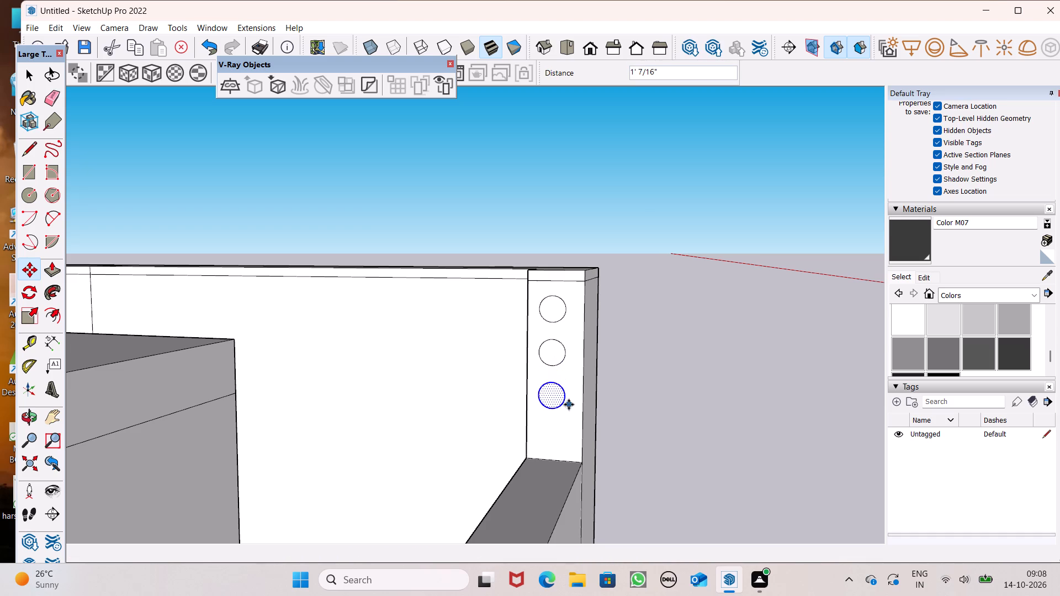
left_click_drag(565, 406, 564, 444)
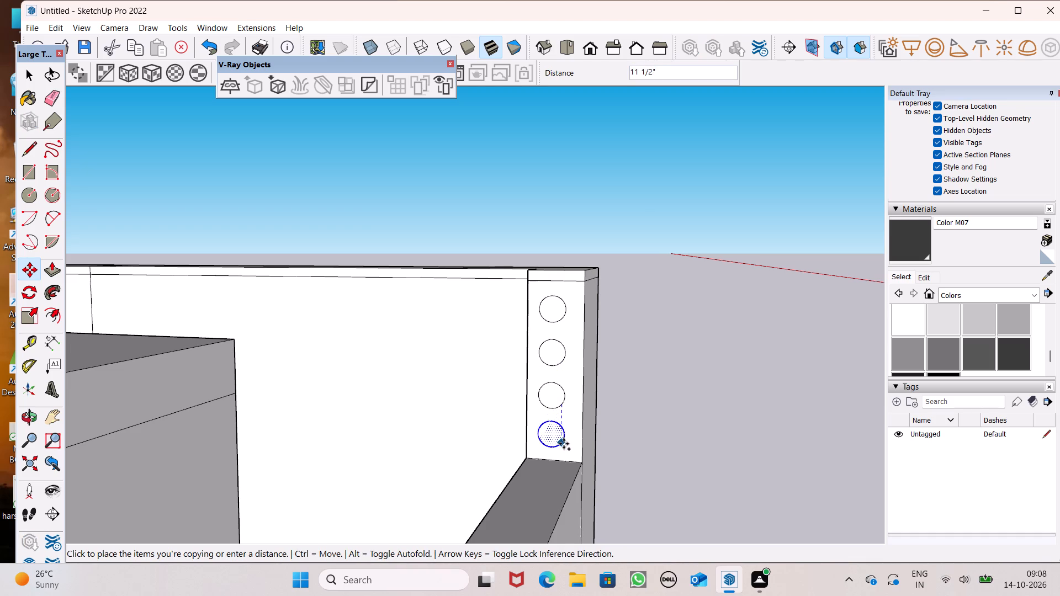
left_click_drag(564, 444, 564, 444)
key("space")
left_click(671, 358)
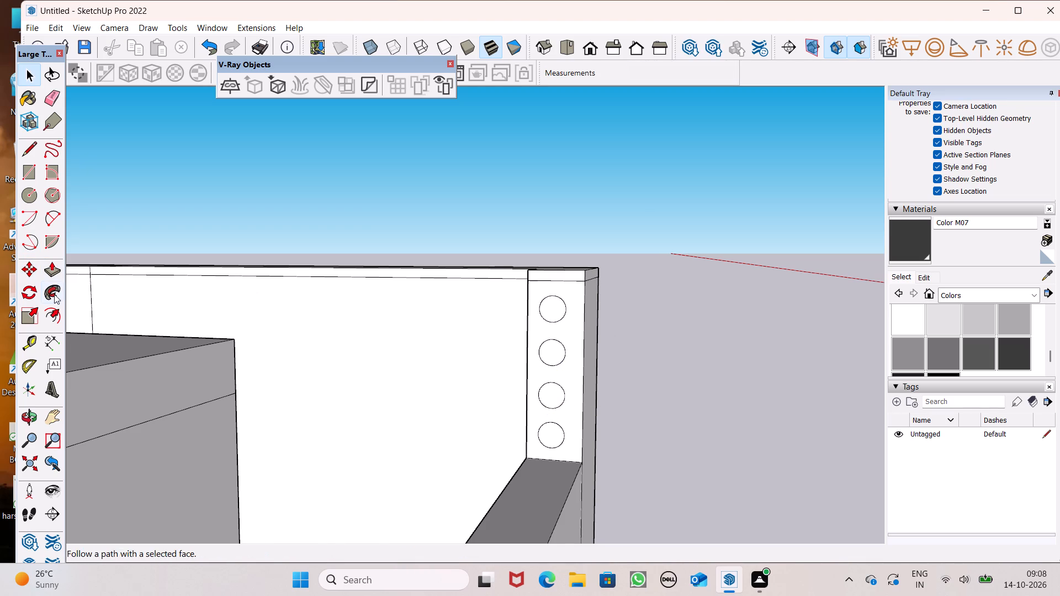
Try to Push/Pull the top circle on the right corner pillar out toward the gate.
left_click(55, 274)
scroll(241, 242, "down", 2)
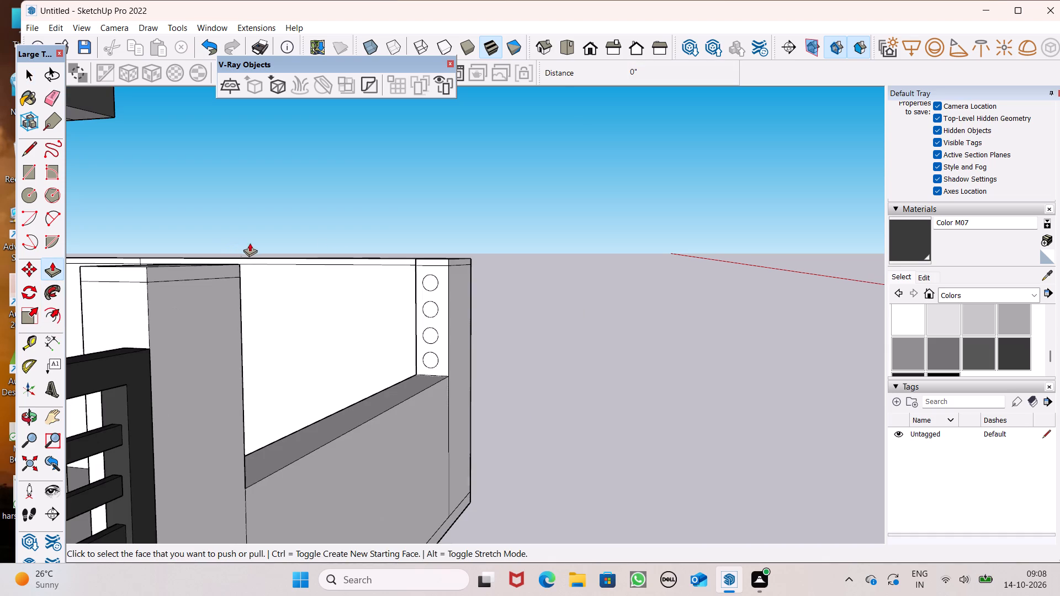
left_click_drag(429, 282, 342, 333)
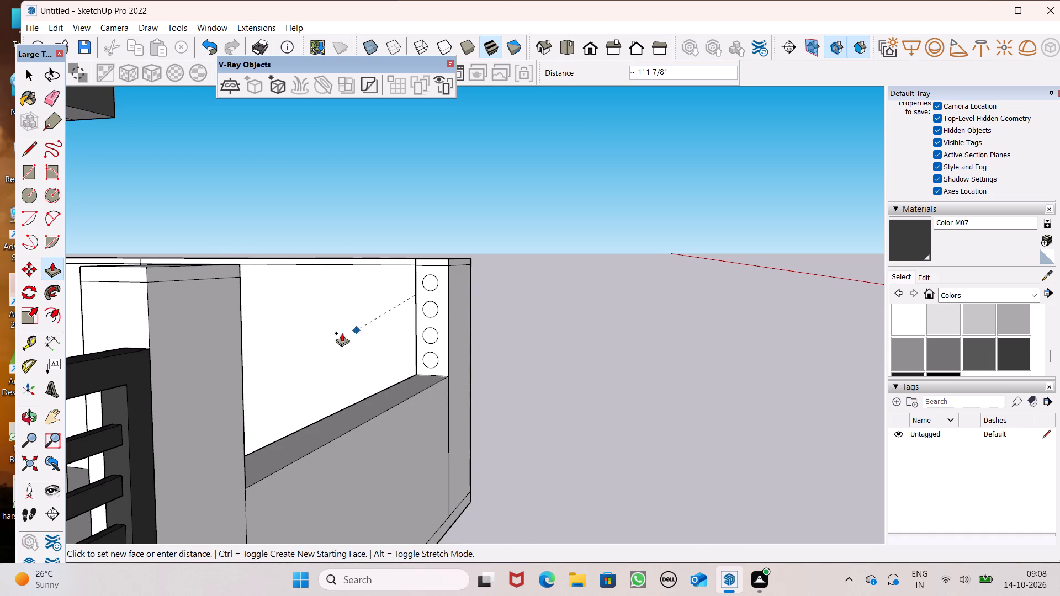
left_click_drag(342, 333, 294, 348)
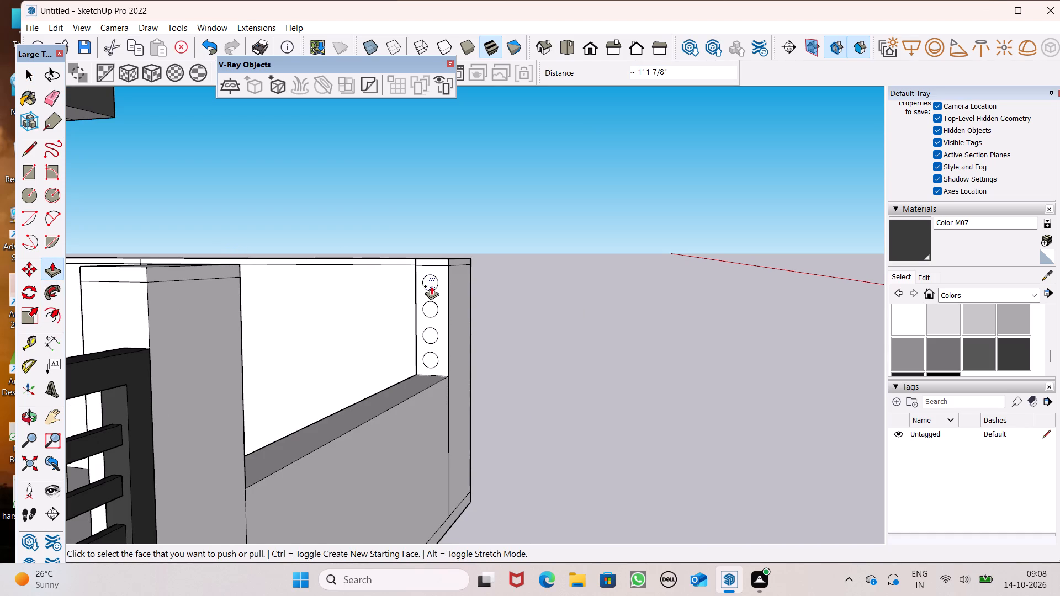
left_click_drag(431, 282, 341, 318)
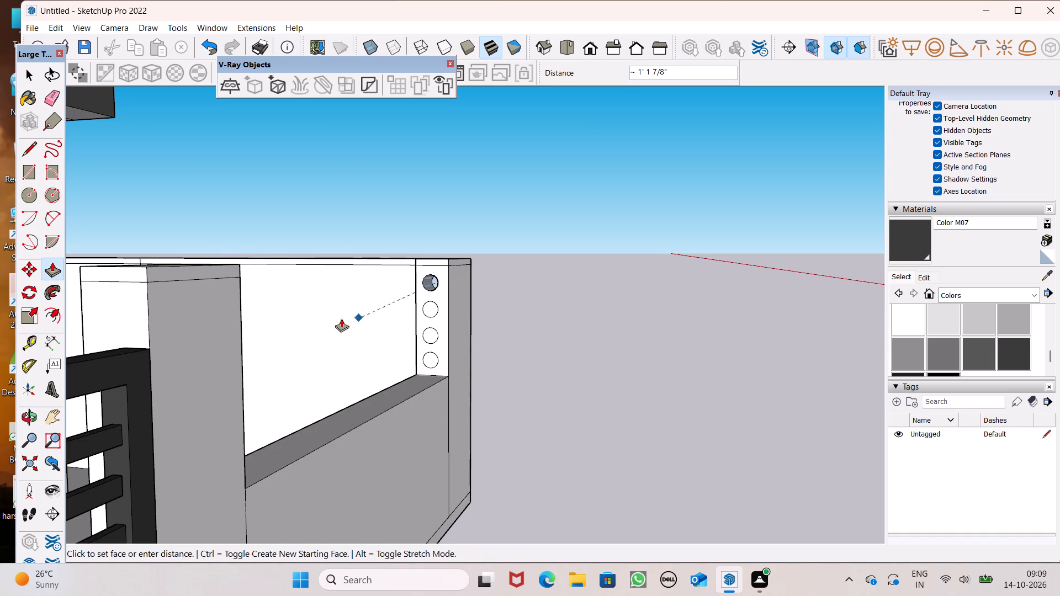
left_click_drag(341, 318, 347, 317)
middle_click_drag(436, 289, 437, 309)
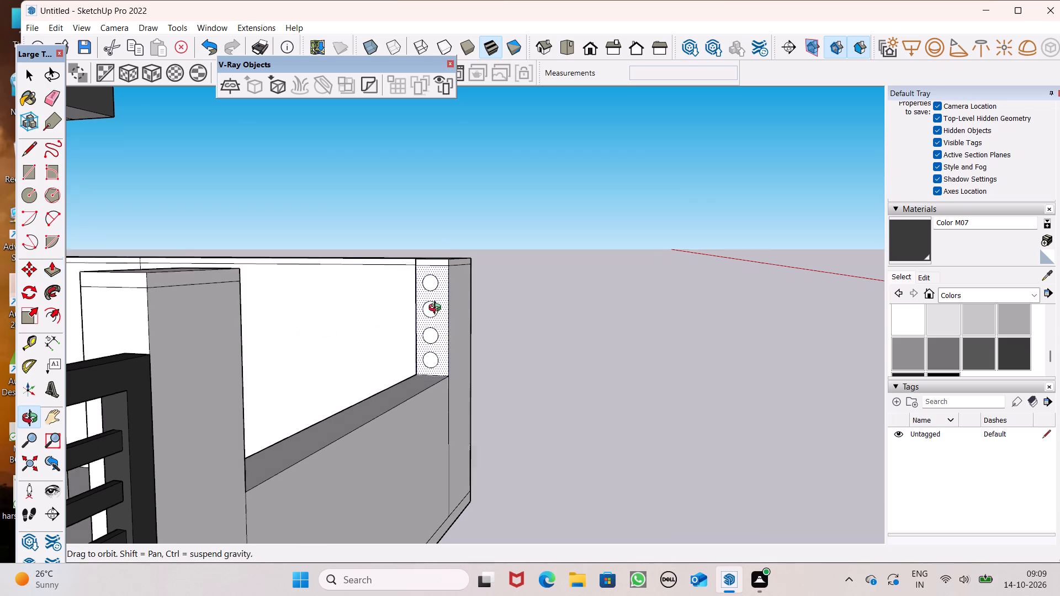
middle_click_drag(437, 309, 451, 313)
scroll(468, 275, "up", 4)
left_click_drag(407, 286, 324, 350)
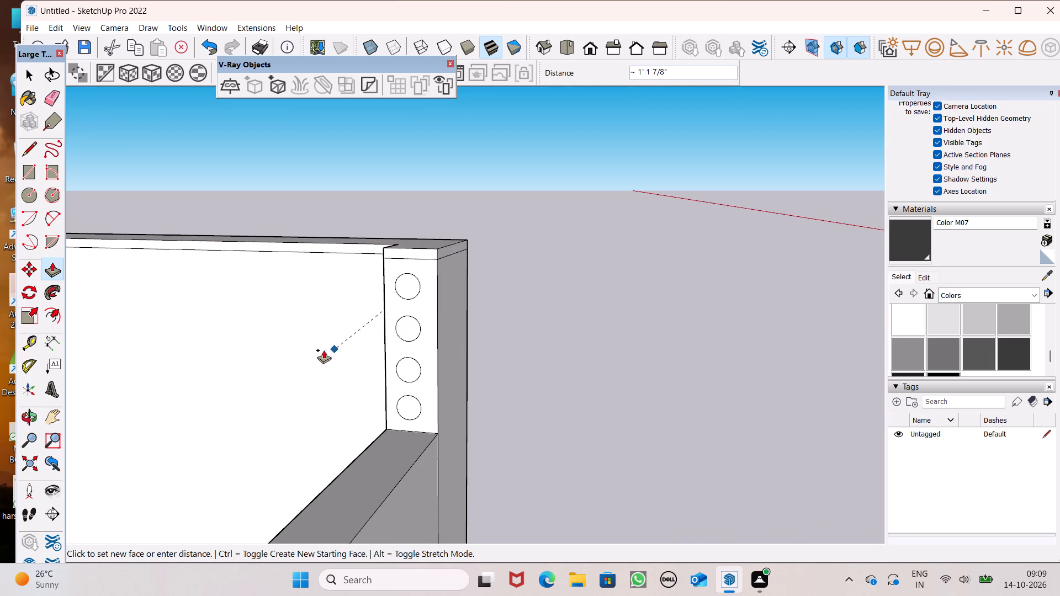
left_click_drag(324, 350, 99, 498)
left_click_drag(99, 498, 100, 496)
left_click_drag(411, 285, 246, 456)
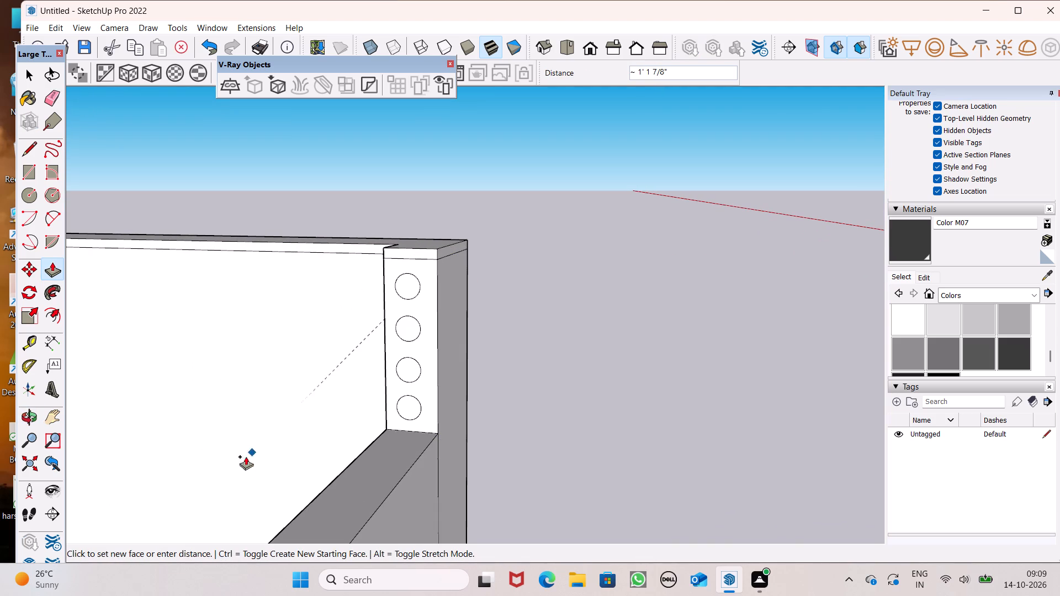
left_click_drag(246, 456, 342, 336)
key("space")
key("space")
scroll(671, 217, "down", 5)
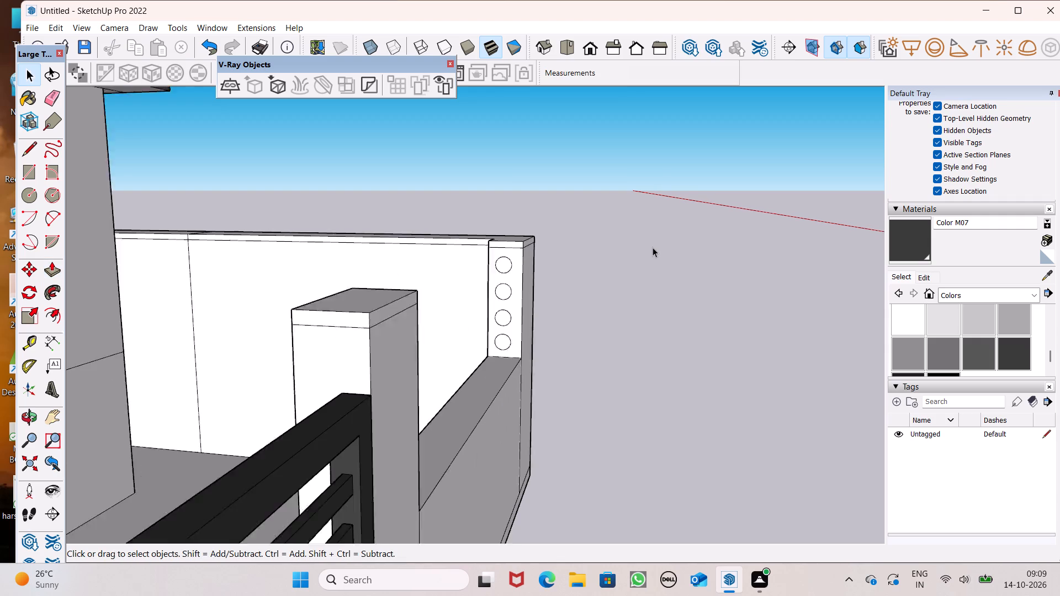
Push/Pull the four circles on the right corner pillar toward the gate pillar to form round rails above the low wall.
scroll(653, 247, "down", 1)
middle_click_drag(650, 256, 585, 320)
left_click(50, 261)
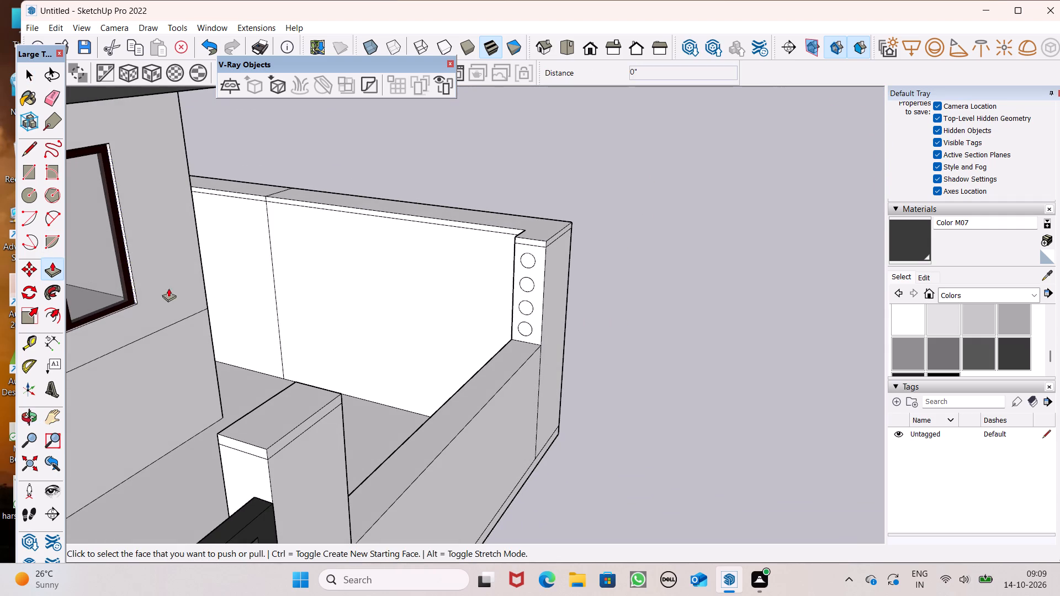
left_click_drag(527, 261, 455, 337)
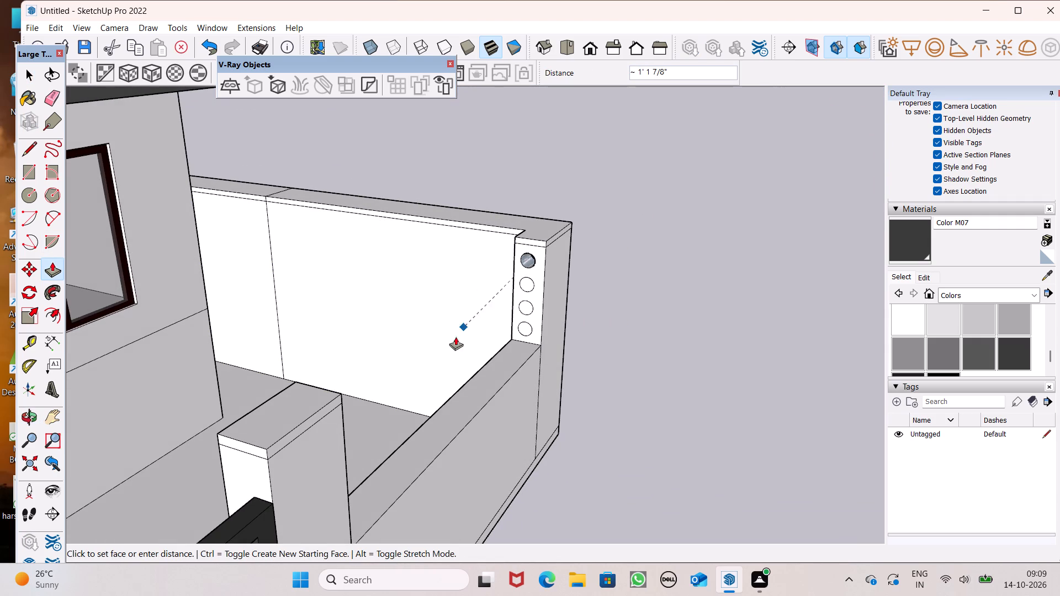
left_click_drag(455, 337, 520, 260)
left_click_drag(520, 260, 467, 321)
left_click_drag(524, 283, 338, 455)
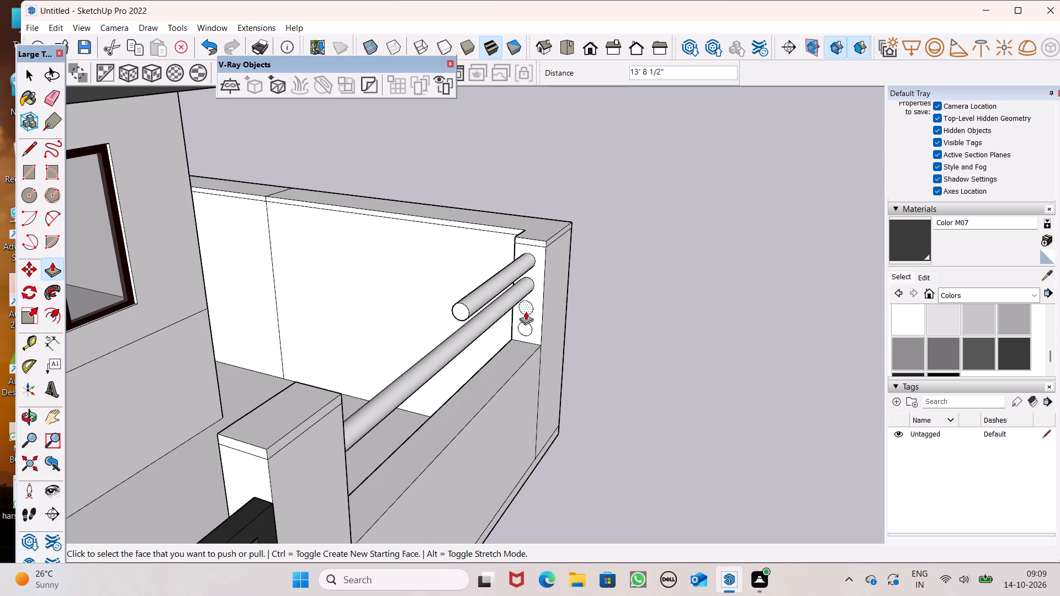
left_click_drag(526, 311, 320, 512)
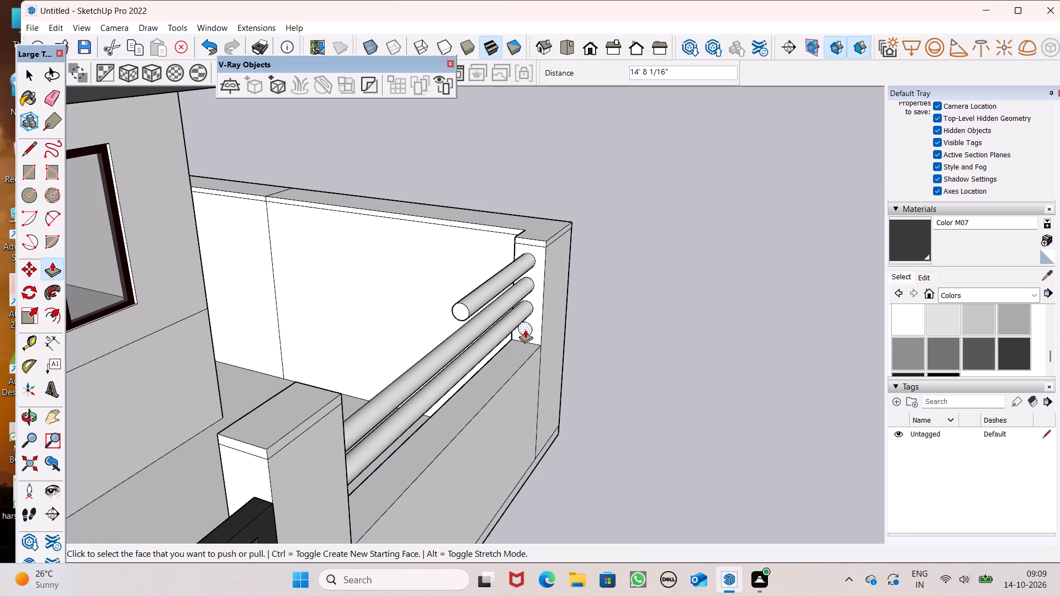
left_click_drag(525, 329, 329, 518)
Extend the right side's top rail by about 8' and the second rail by about 7 3/16" to meet the gate pillar.
middle_click_drag(513, 450, 243, 440)
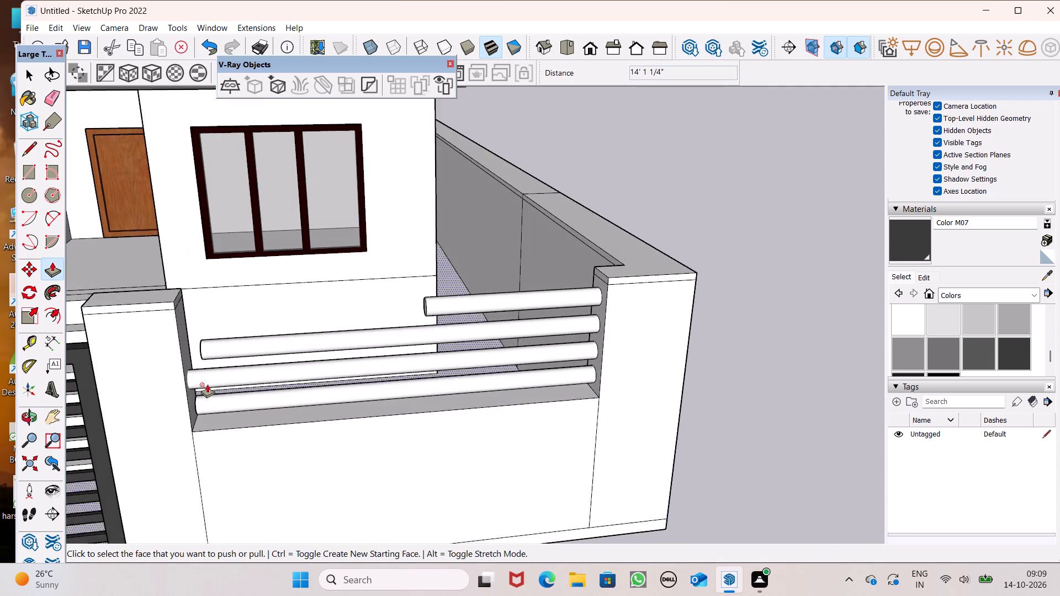
scroll(189, 361, "up", 6)
left_click_drag(601, 268, 415, 297)
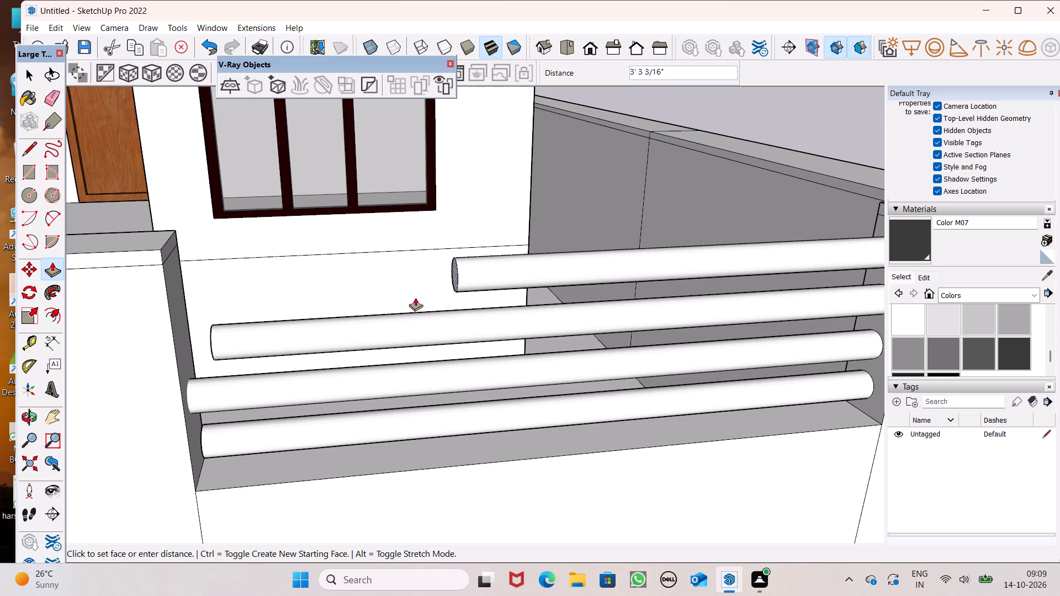
left_click_drag(415, 297, 170, 304)
middle_click_drag(227, 343, 337, 319)
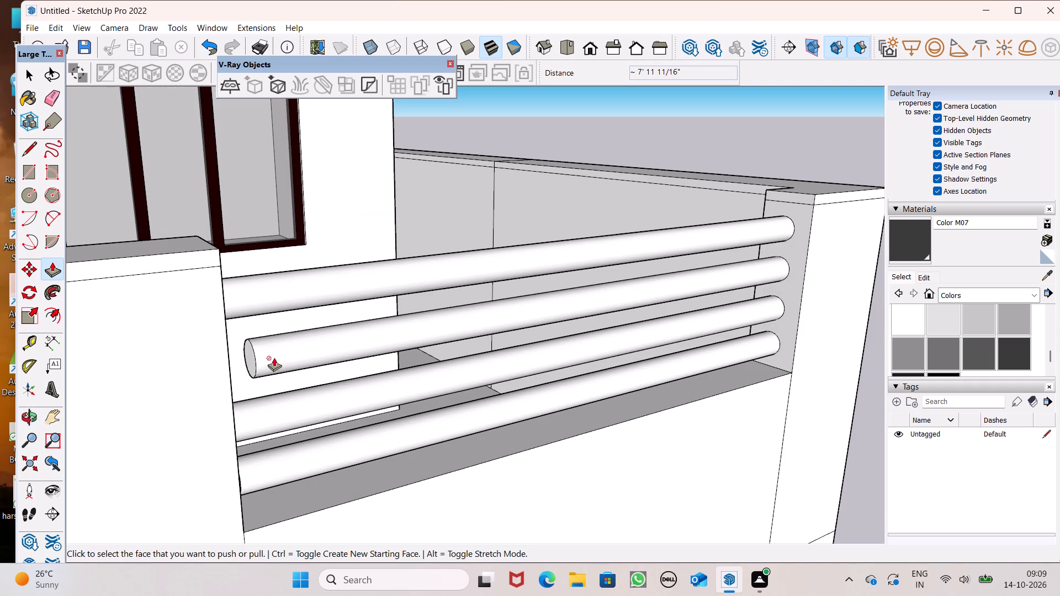
left_click_drag(247, 355, 211, 371)
Extend the right side's bottom rail by about 1 13/16" to close the gap at the gate pillar.
middle_click_drag(263, 412, 118, 412)
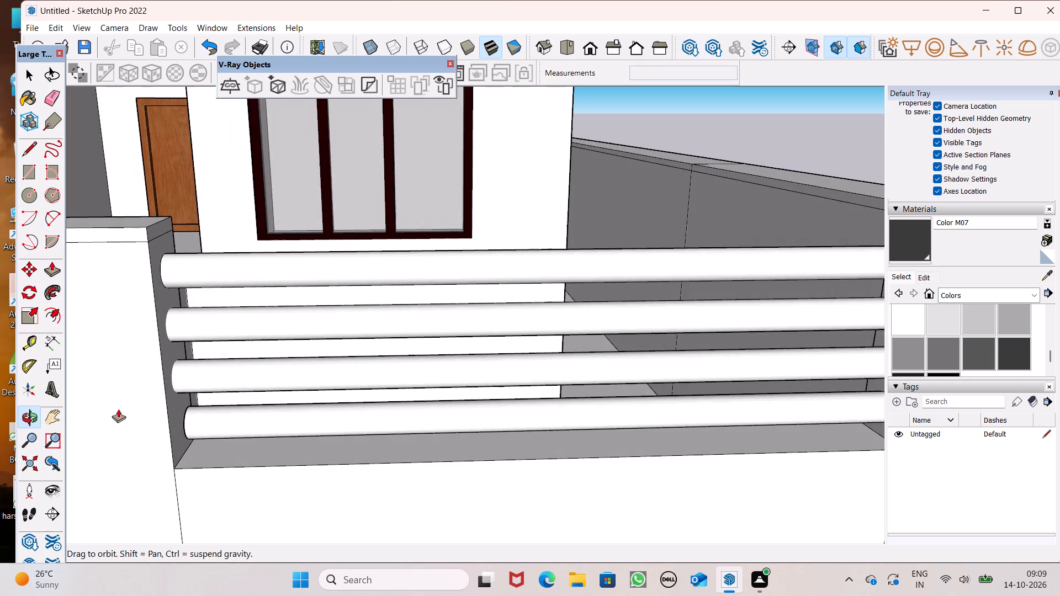
scroll(136, 395, "up", 6)
middle_click_drag(209, 404, 274, 368)
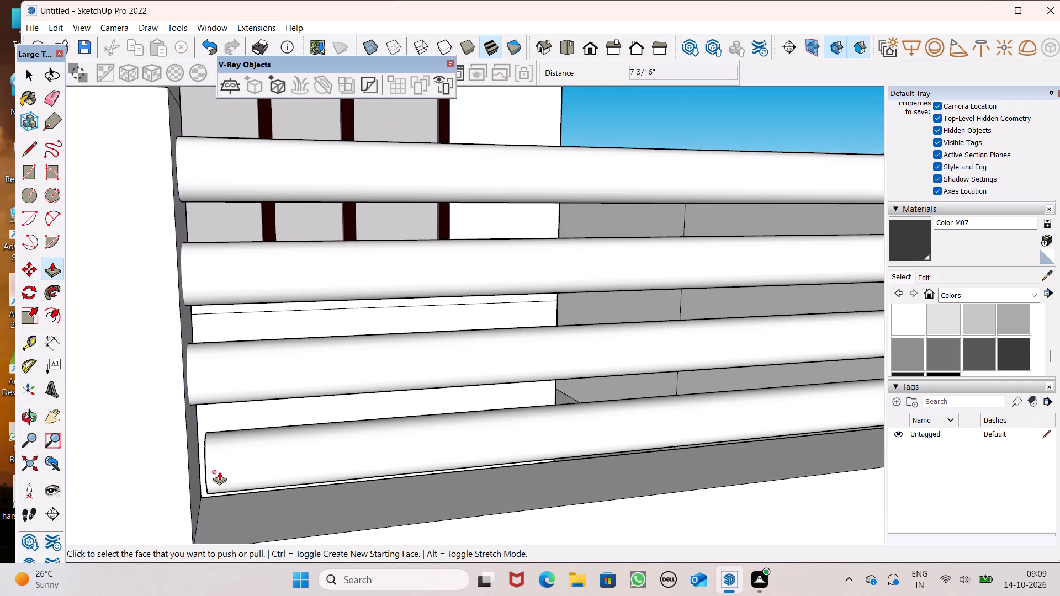
scroll(217, 471, "up", 6)
middle_click(188, 496)
scroll(198, 491, "up", 5)
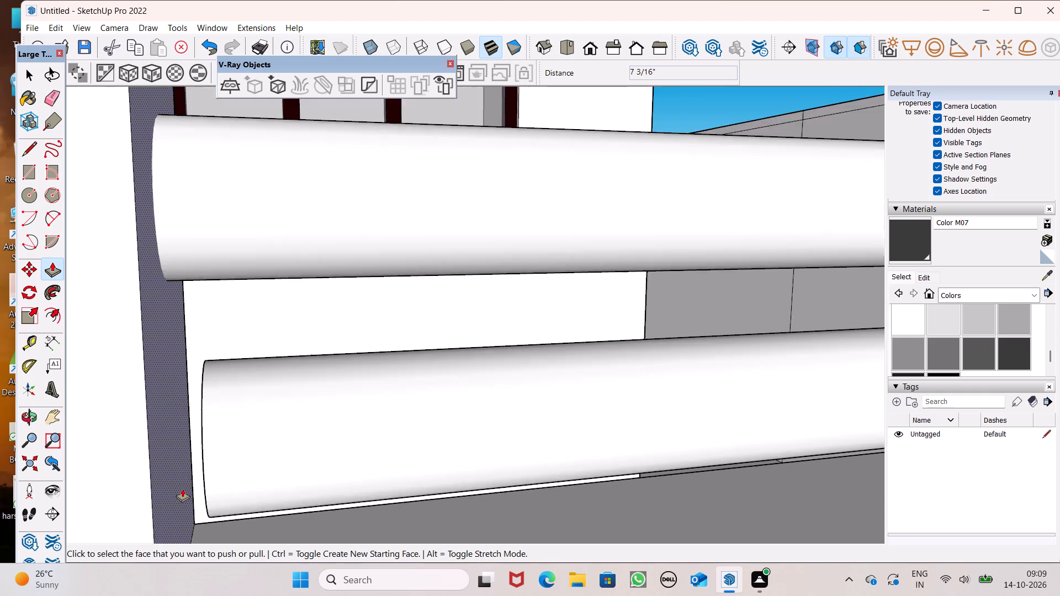
scroll(182, 488, "up", 1)
middle_click_drag(199, 488, 206, 475)
left_click_drag(304, 295, 256, 298)
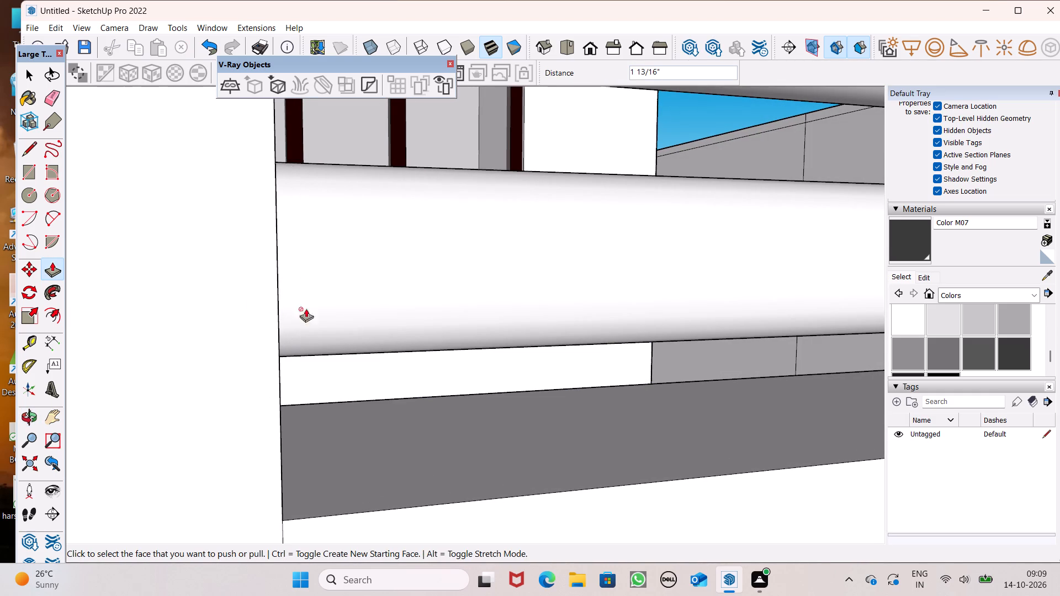
Push/Pull the four circles on the left corner pillar about 16' to the next pillar, forming rails above the left low wall.
scroll(333, 310, "down", 6)
scroll(517, 242, "down", 12)
middle_click_drag(591, 304, 422, 357)
scroll(482, 290, "down", 18)
scroll(501, 269, "down", 4)
scroll(279, 246, "up", 6)
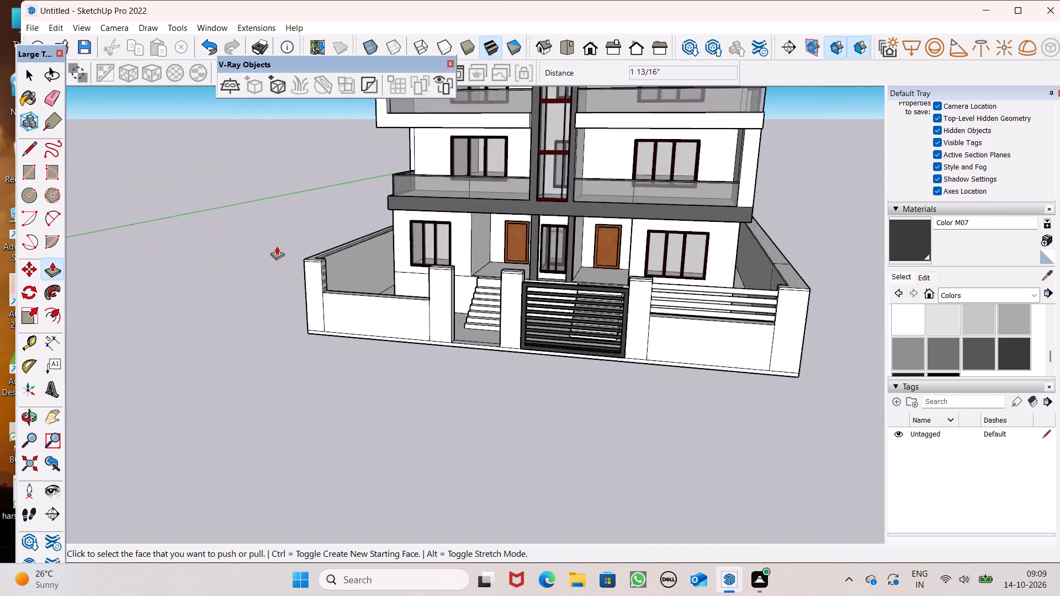
middle_click_drag(351, 295, 225, 330)
scroll(299, 285, "up", 8)
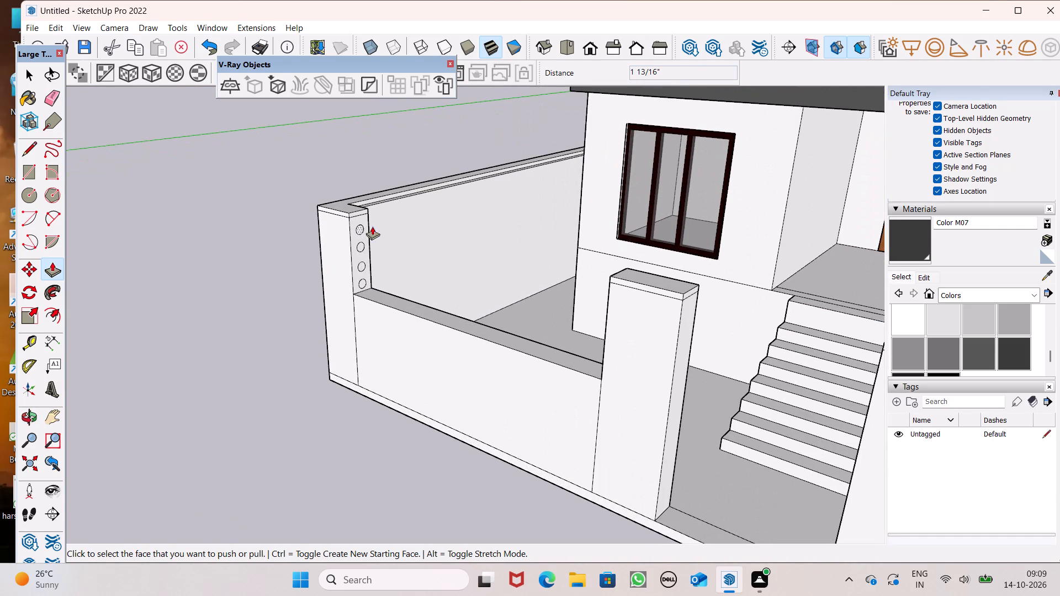
left_click_drag(363, 229, 564, 301)
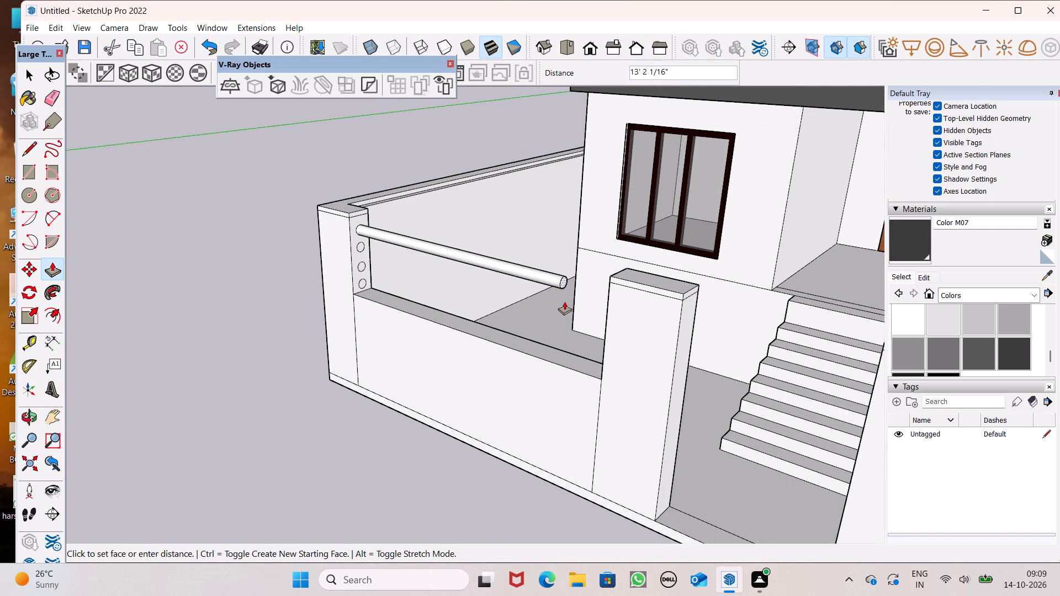
left_click_drag(564, 301, 618, 324)
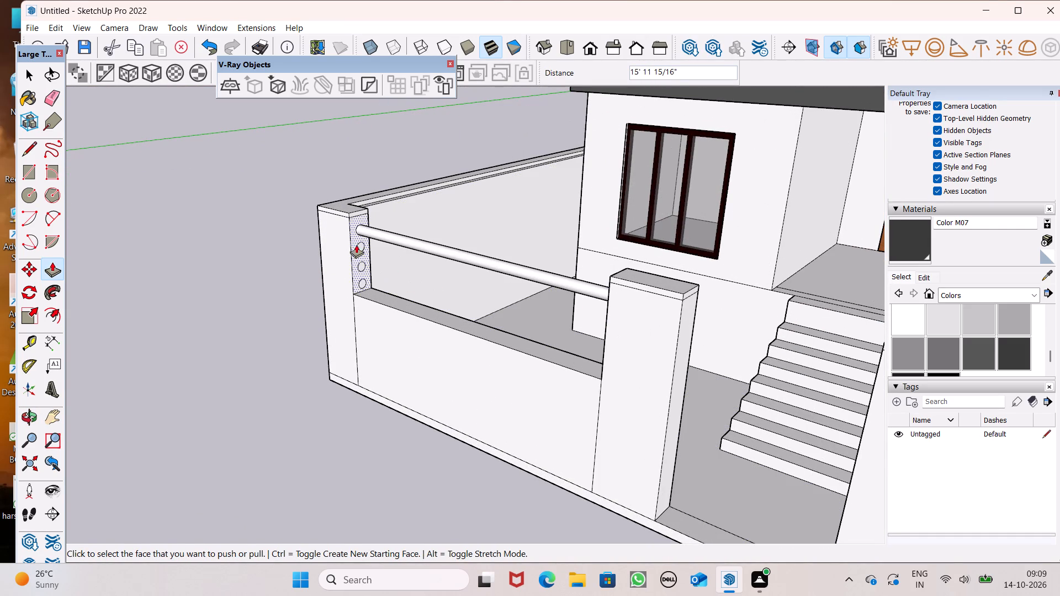
left_click_drag(361, 248, 608, 344)
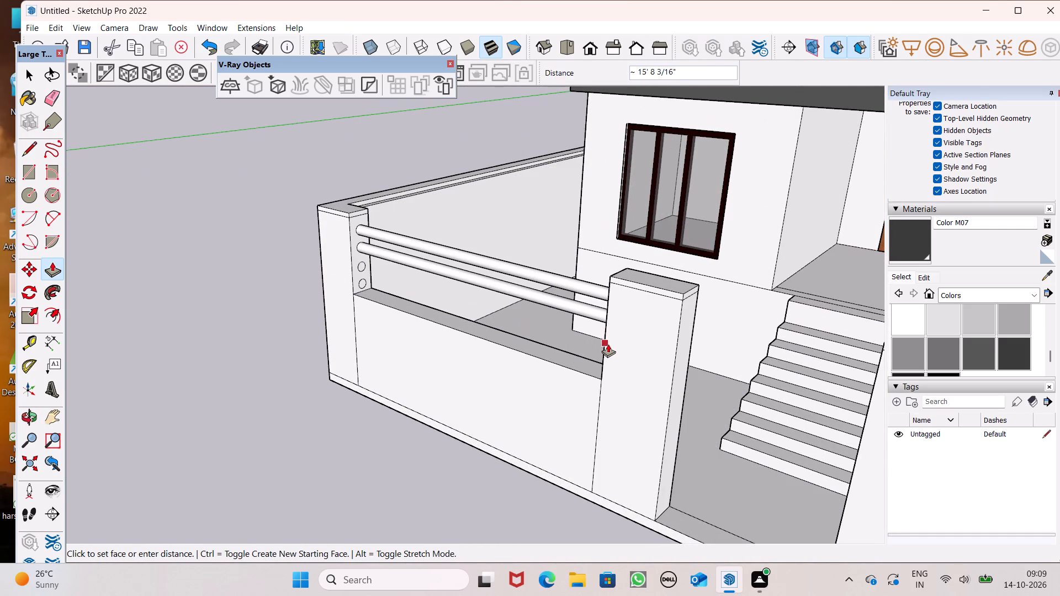
left_click_drag(608, 344, 606, 343)
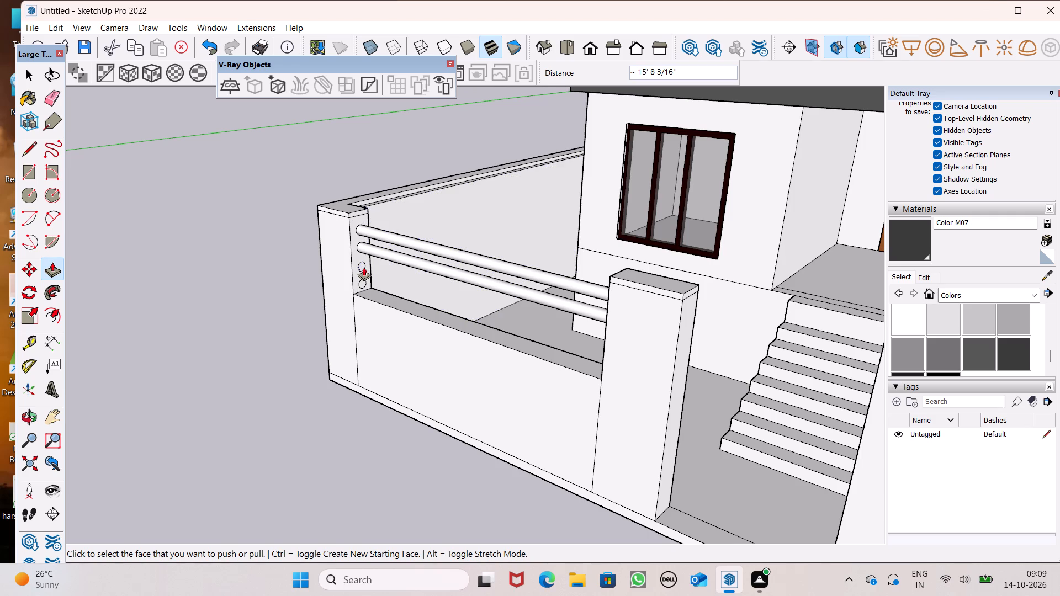
left_click_drag(364, 267, 618, 370)
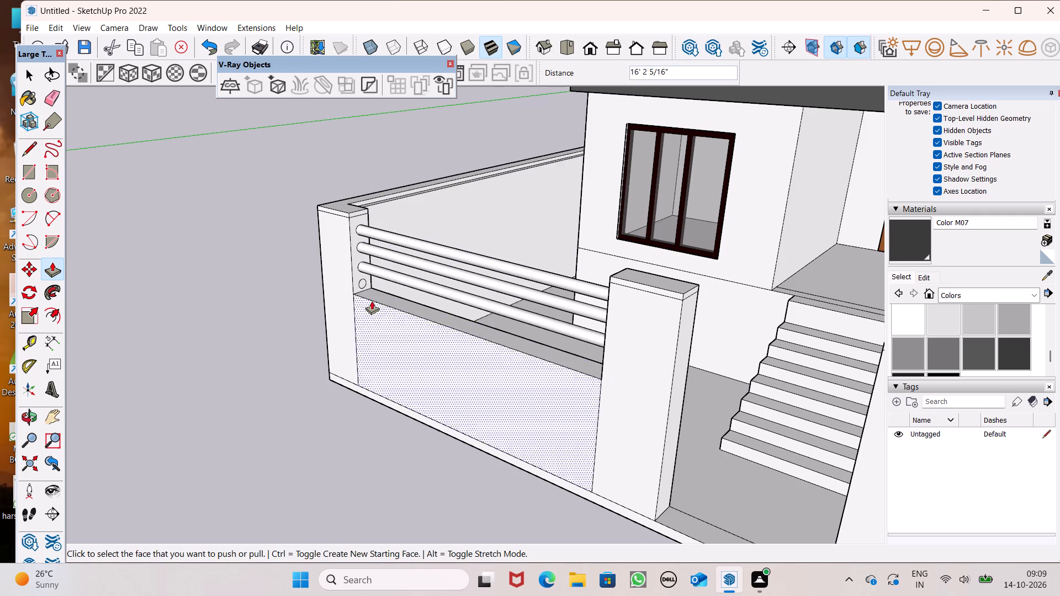
left_click_drag(365, 284, 565, 345)
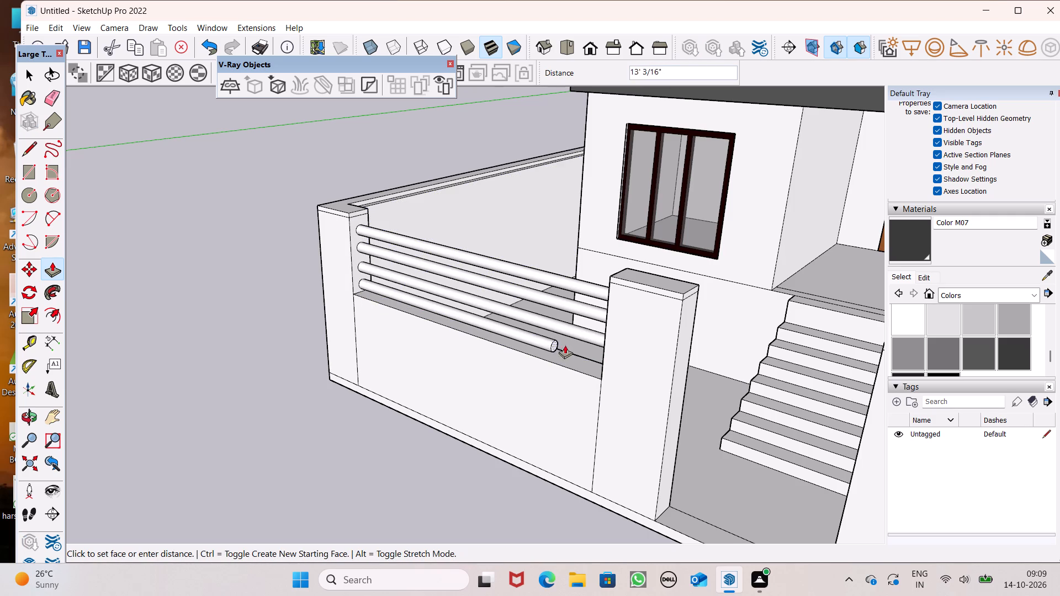
left_click_drag(565, 345, 617, 361)
Examine the round rails on both sides of the front boundary from several angles.
scroll(498, 329, "down", 4)
middle_click_drag(526, 416, 723, 403)
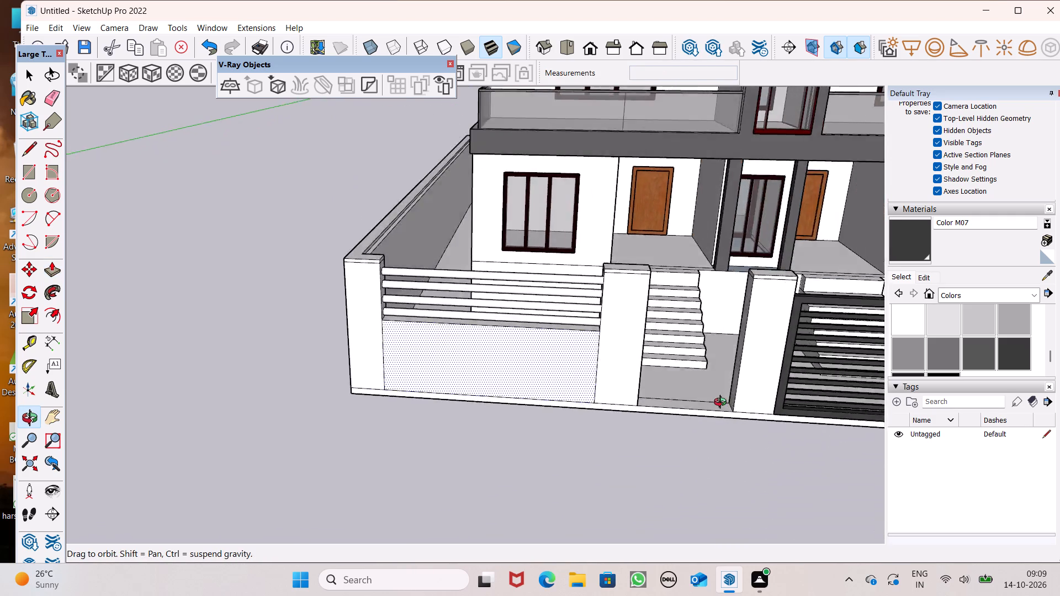
middle_click_drag(723, 403, 839, 336)
middle_click_drag(533, 343, 695, 391)
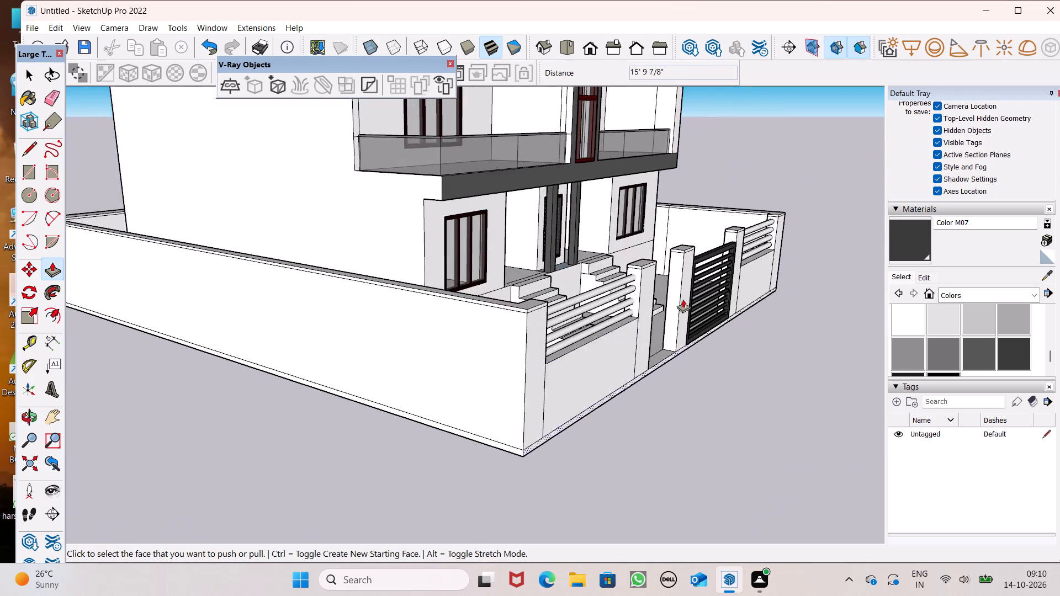
scroll(676, 288, "up", 6)
scroll(620, 296, "up", 4)
scroll(645, 287, "down", 5)
middle_click_drag(670, 293, 654, 318)
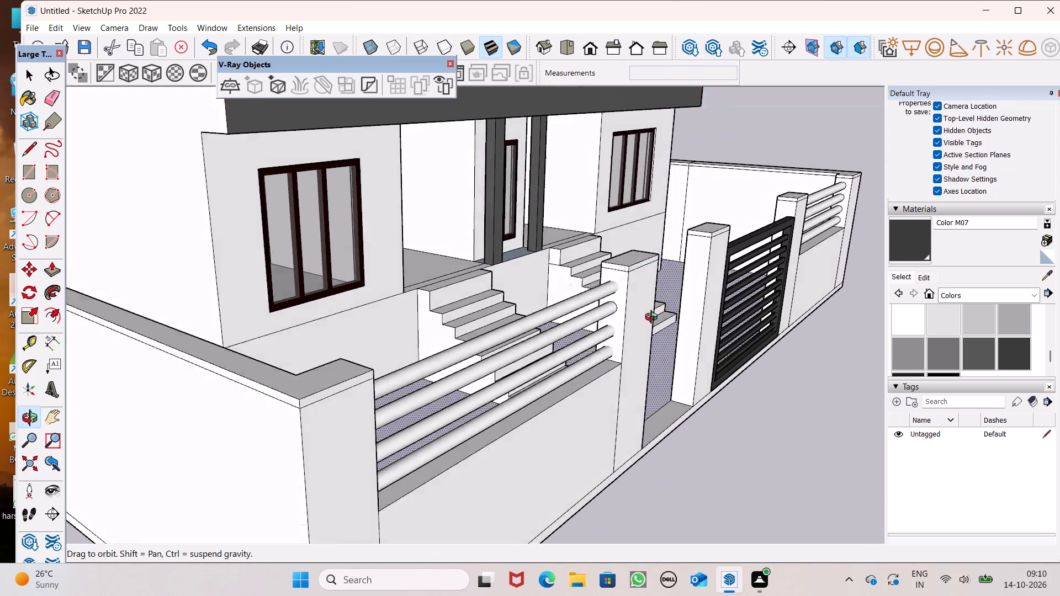
middle_click_drag(654, 318, 518, 347)
scroll(542, 309, "down", 6)
key("space")
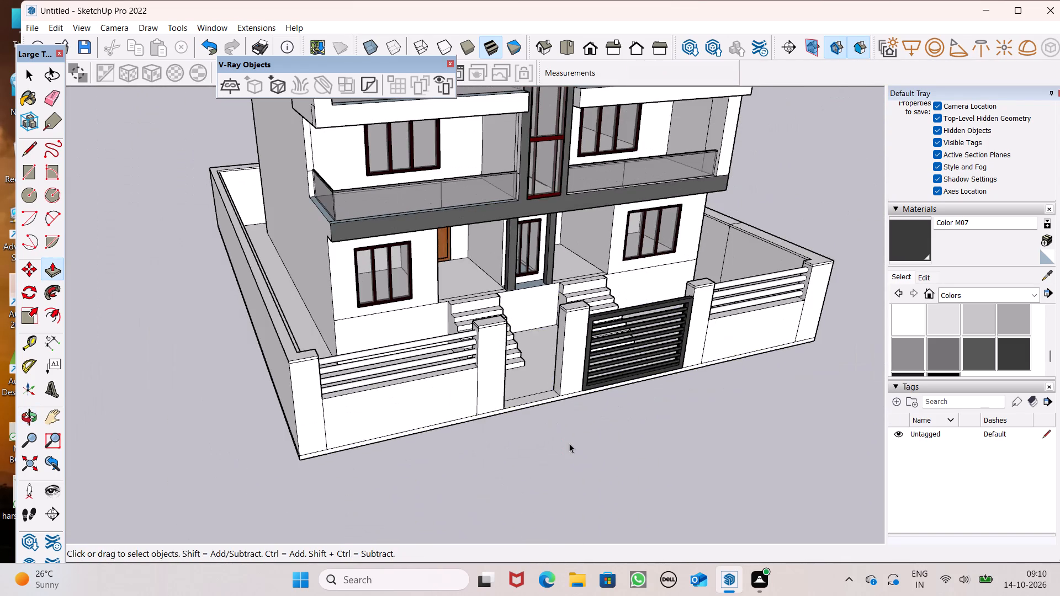
Paint the four left rails and the front face of the left low wall with Color M07.
scroll(570, 430, "down", 3)
middle_click_drag(583, 429, 556, 333)
left_click(905, 247)
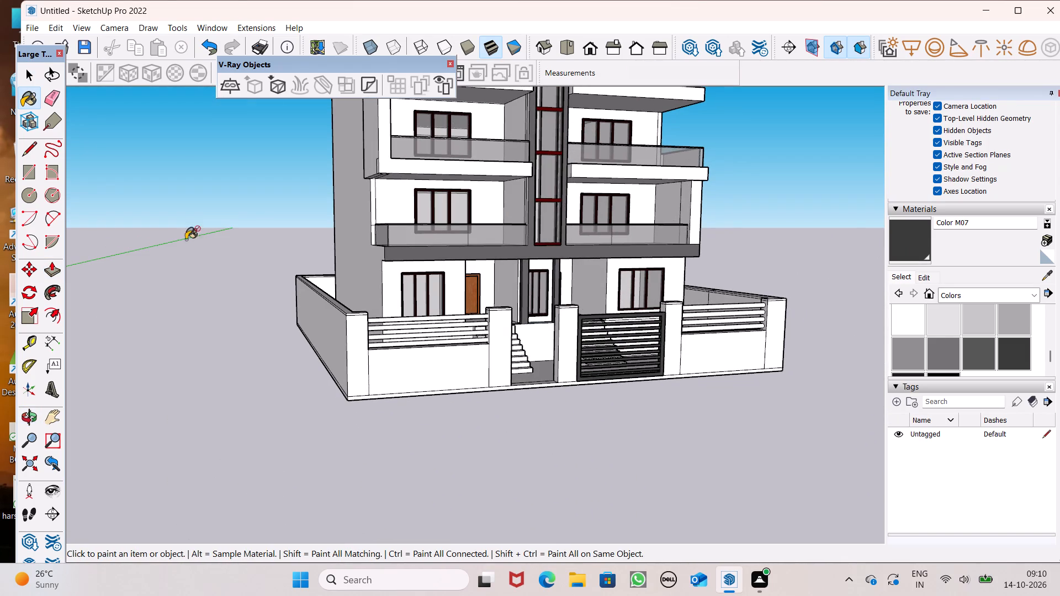
left_click(910, 249)
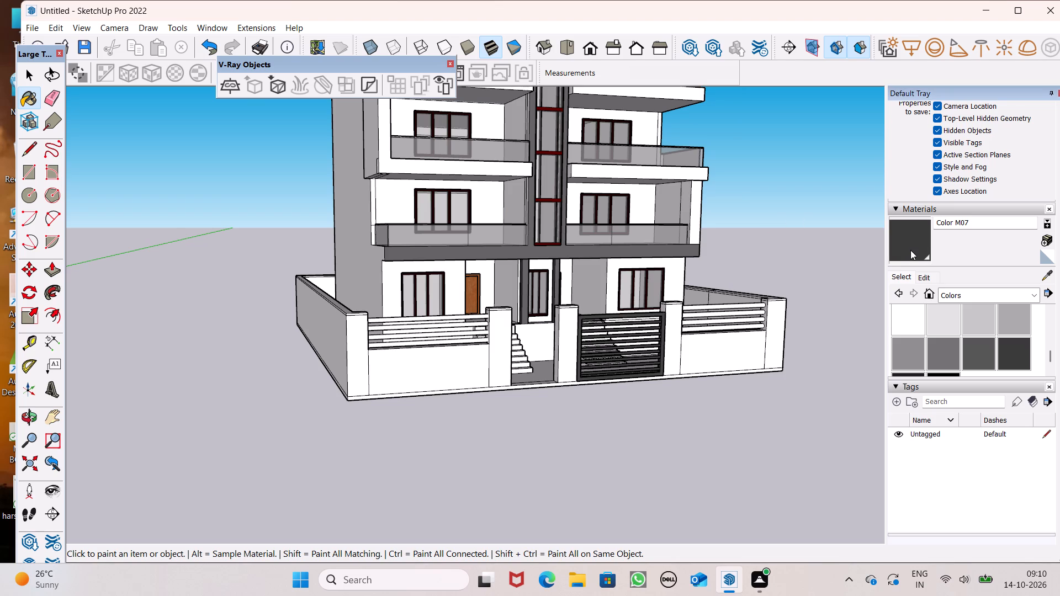
scroll(397, 402, "up", 6)
scroll(385, 275, "up", 2)
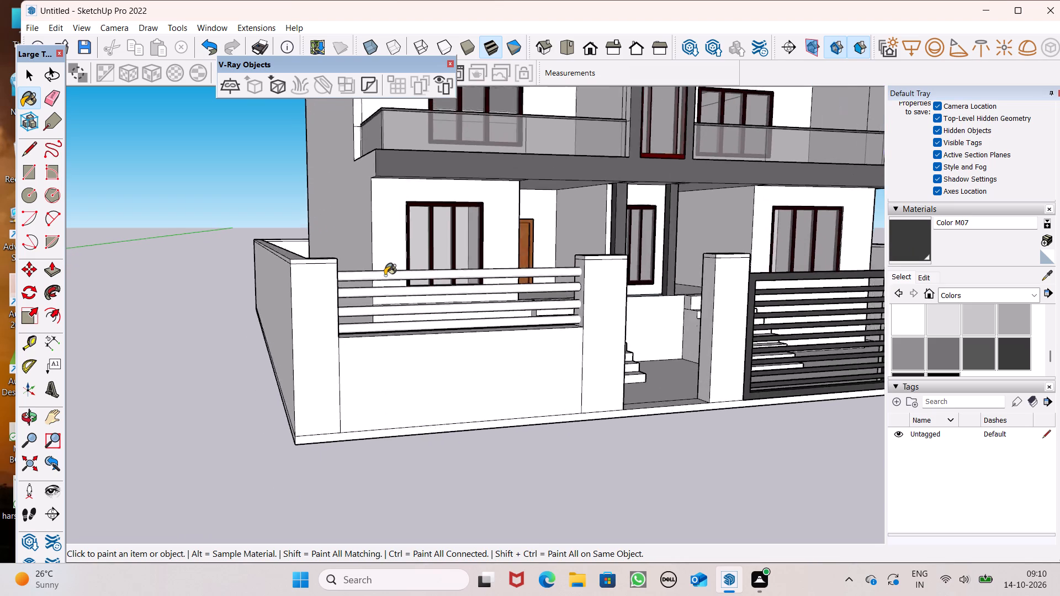
scroll(385, 275, "up", 5)
left_click(385, 275)
left_click(381, 306)
left_click(383, 339)
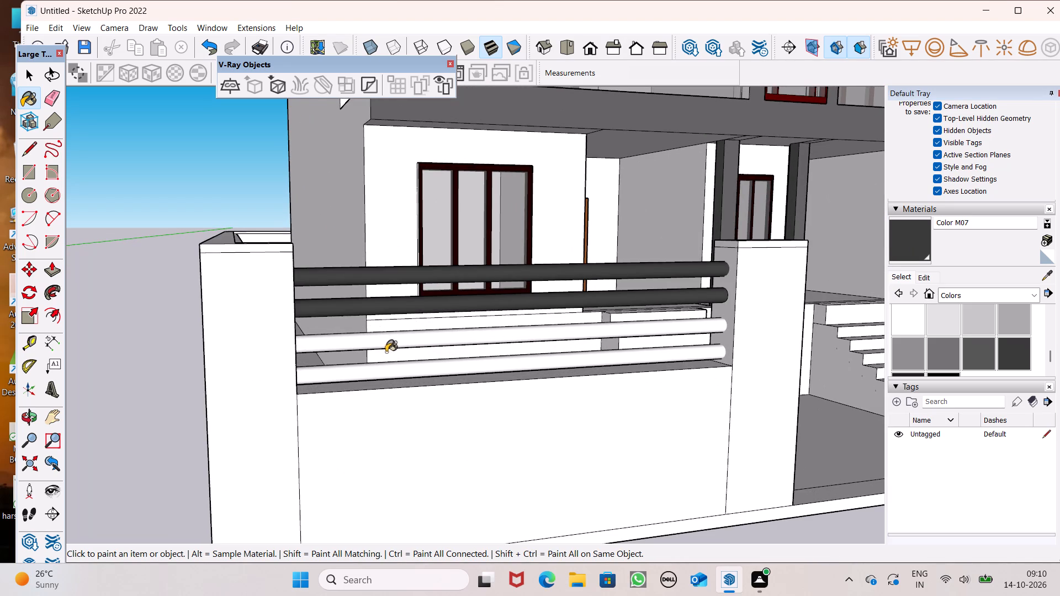
left_click(387, 372)
scroll(344, 329, "down", 5)
left_click(388, 386)
Paint the four right rails and the front face of the right low wall with Color M07.
scroll(303, 317, "down", 7)
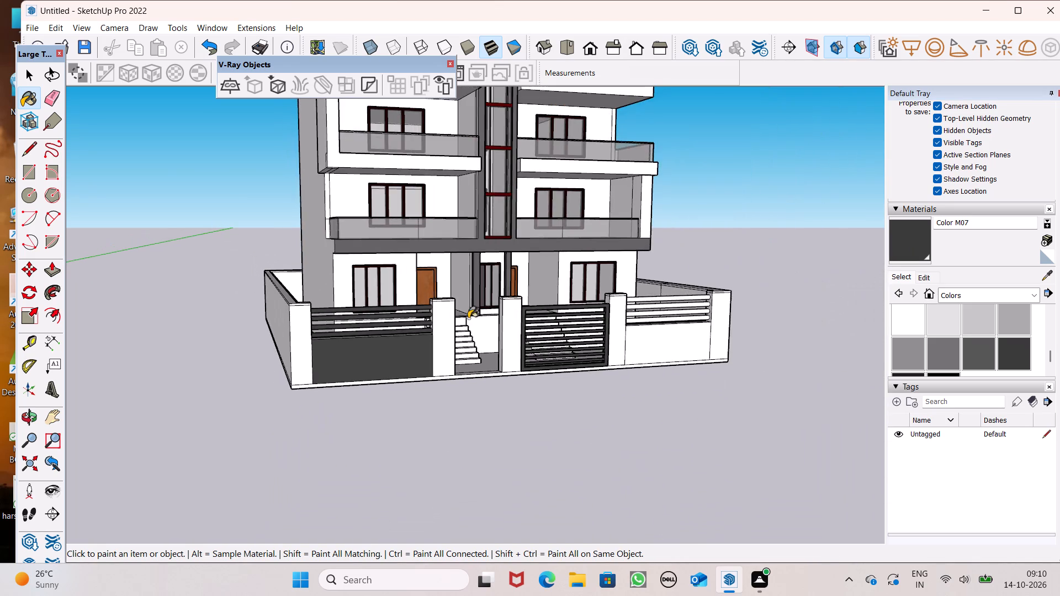
middle_click_drag(468, 320, 365, 360)
scroll(643, 360, "up", 6)
left_click(633, 306)
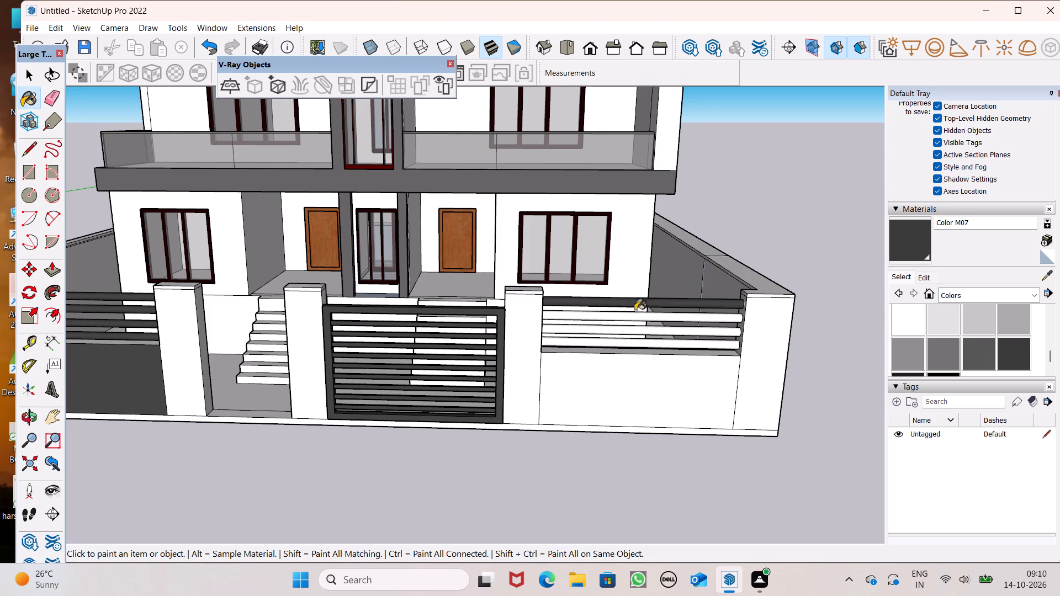
left_click(638, 321)
left_click(642, 340)
left_click(652, 331)
left_click(651, 370)
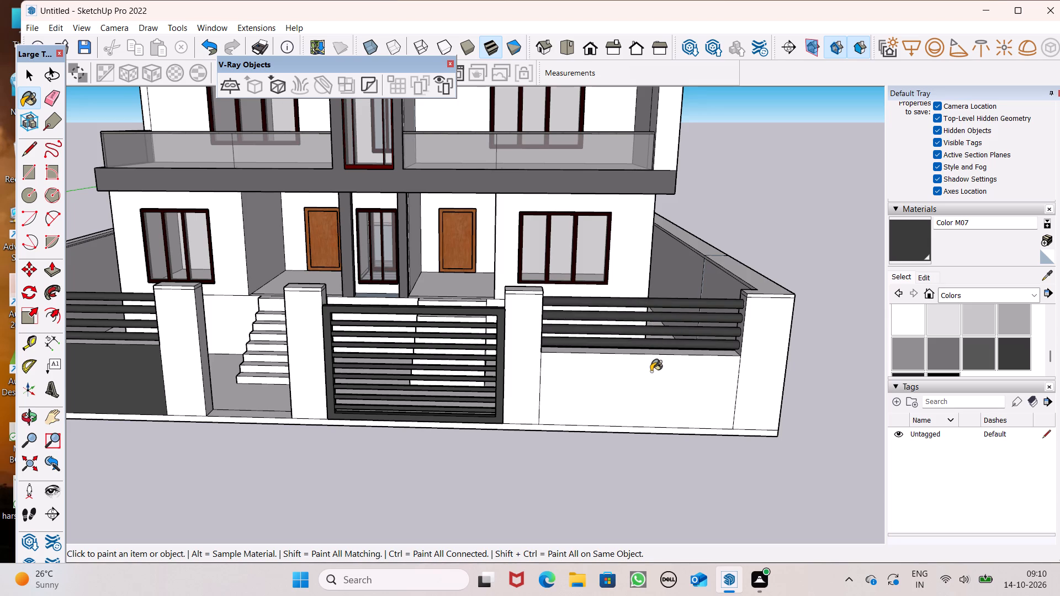
Paint the top face of the right low wall with Color M07.
scroll(645, 365, "down", 1)
middle_click_drag(632, 355, 642, 414)
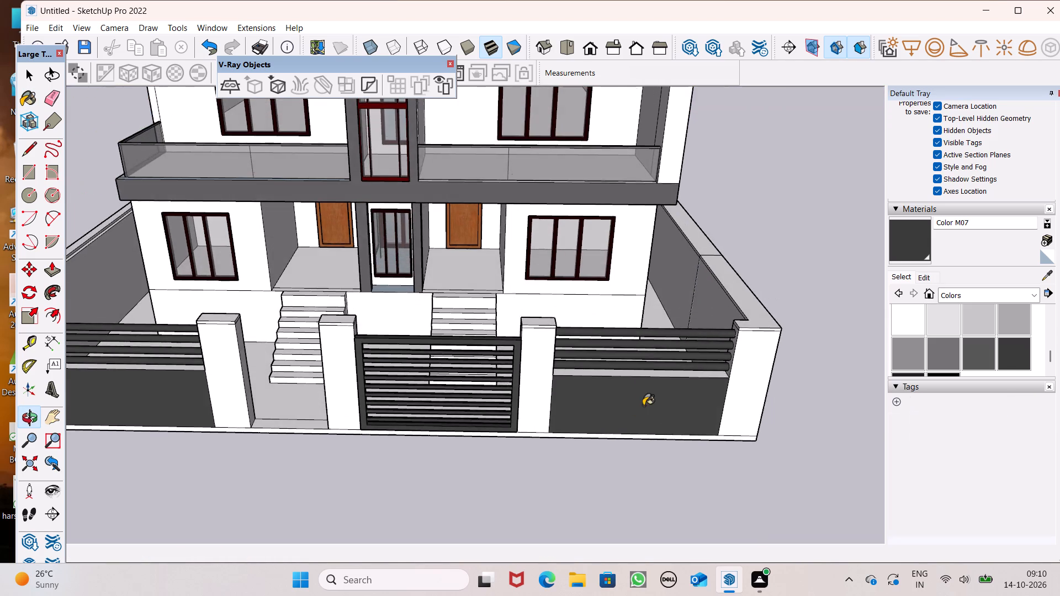
scroll(635, 383, "up", 7)
left_click(609, 360)
Paint the top face of the left low wall with Color M07.
scroll(635, 329, "down", 8)
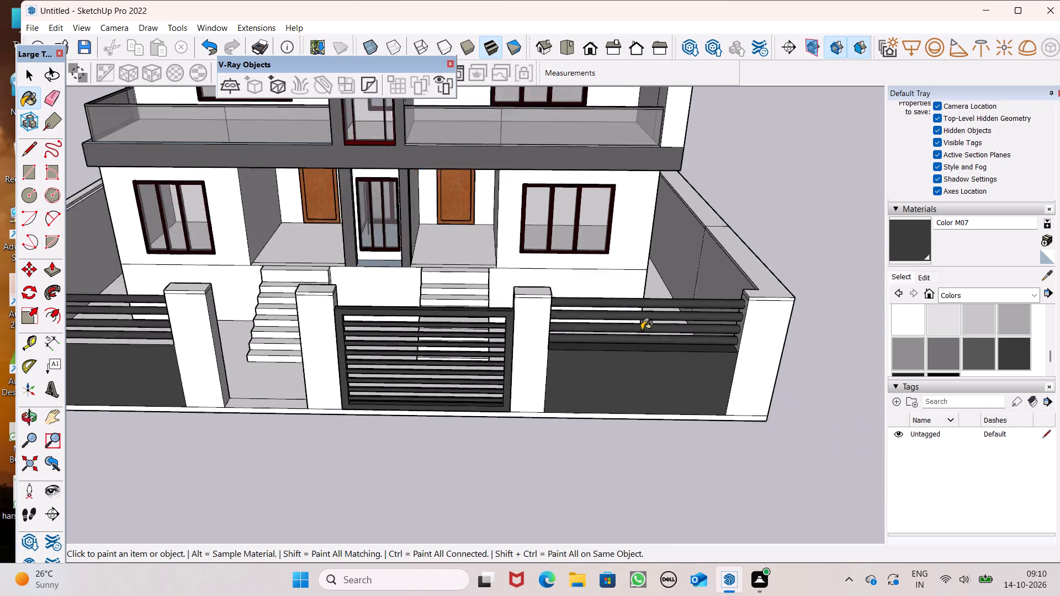
scroll(642, 330, "down", 3)
scroll(219, 337, "up", 6)
left_click(215, 338)
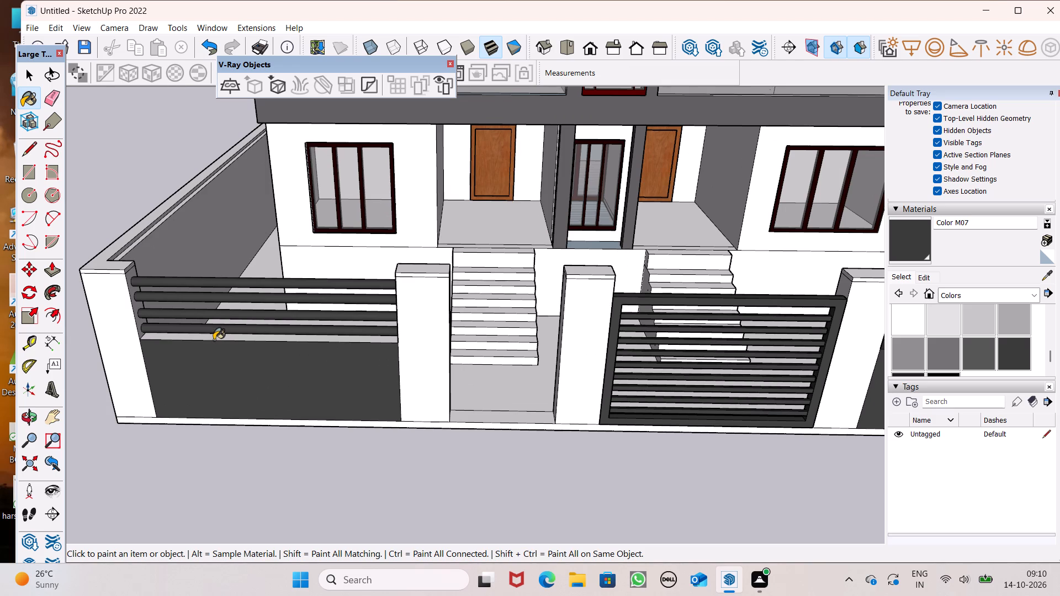
scroll(236, 349, "up", 7)
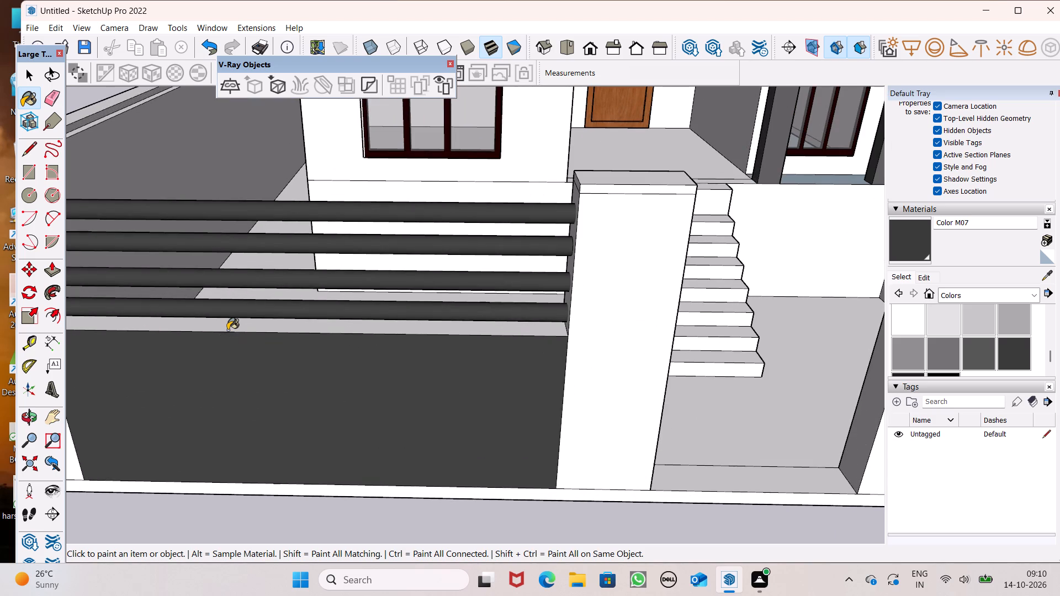
left_click(227, 330)
Examine the painted front boundary together with the whole facade, and look through the Colors materials.
scroll(250, 324, "down", 9)
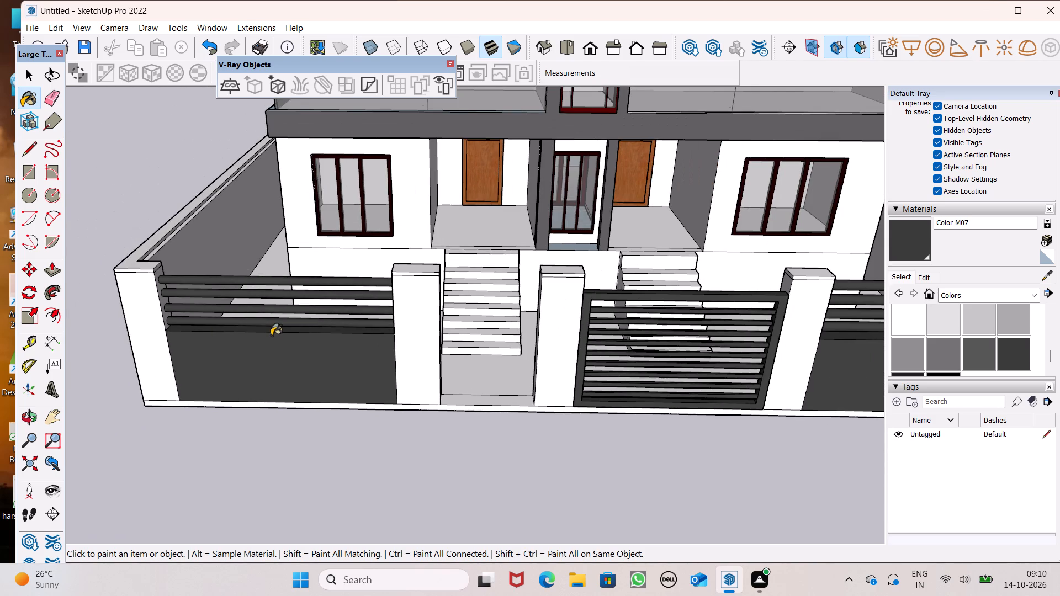
scroll(275, 335, "down", 3)
scroll(363, 391, "down", 5)
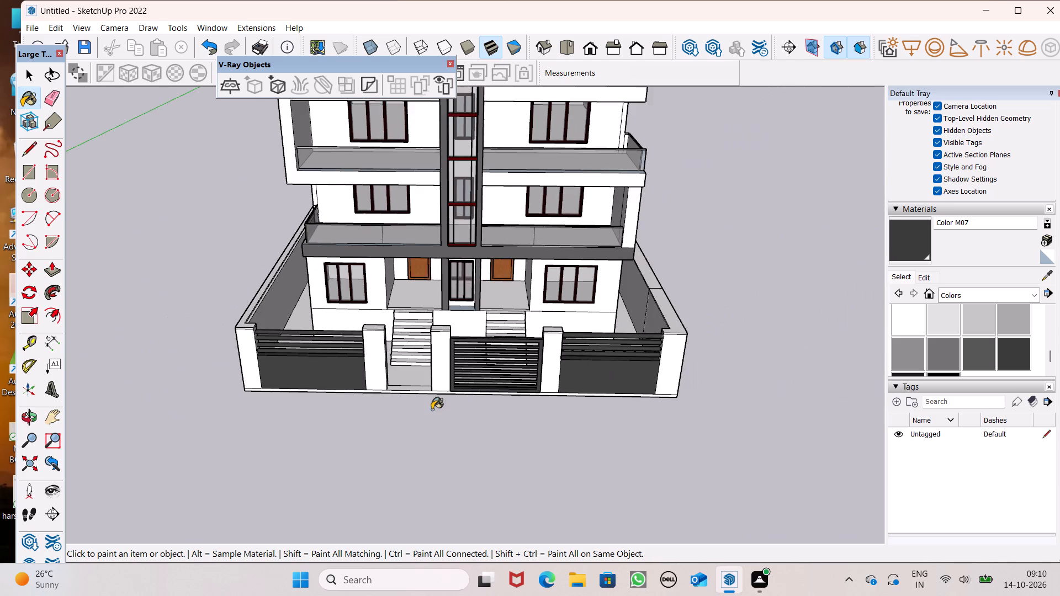
scroll(611, 434, "up", 1)
middle_click_drag(609, 436, 590, 360)
scroll(589, 356, "down", 2)
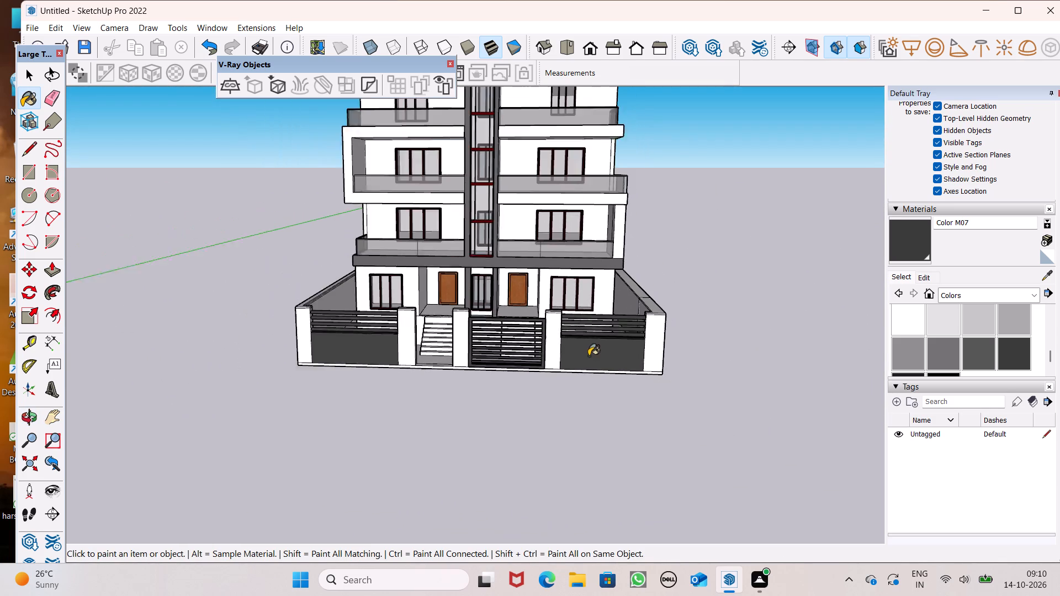
scroll(589, 356, "down", 2)
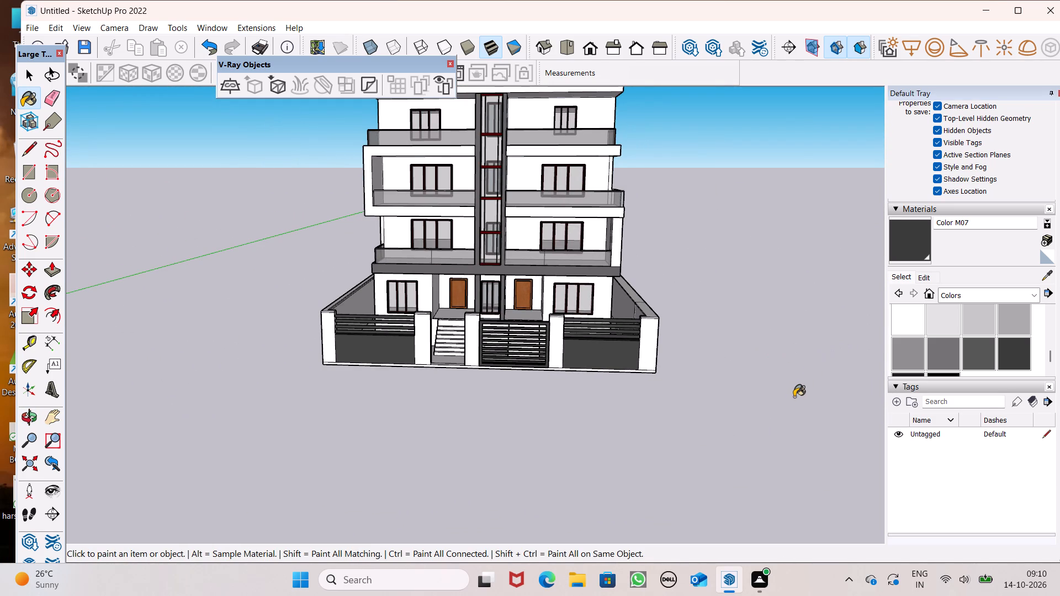
scroll(794, 397, "down", 2)
scroll(979, 322, "up", 2)
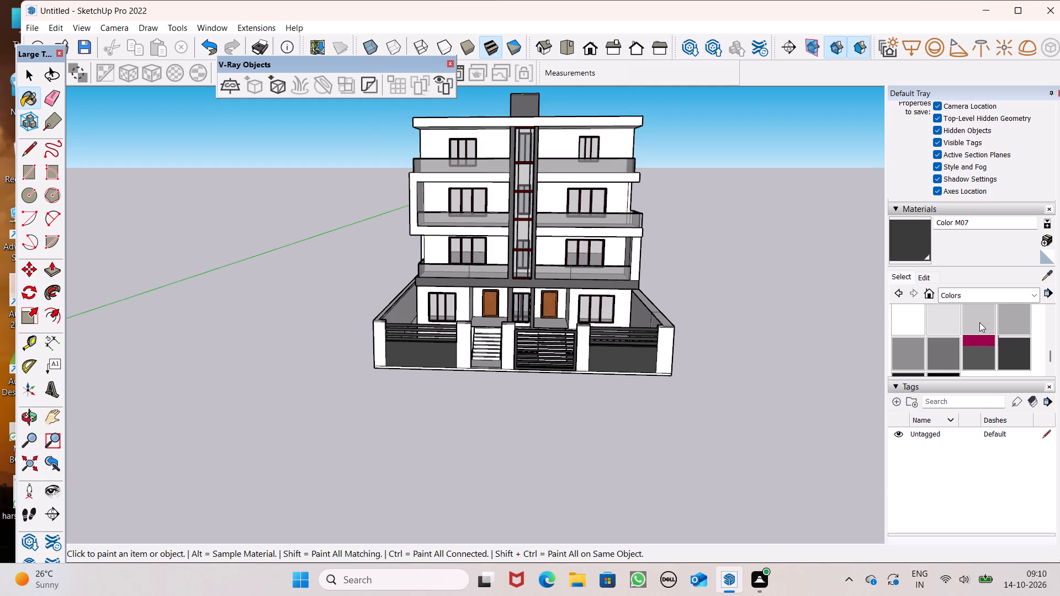
scroll(979, 322, "up", 4)
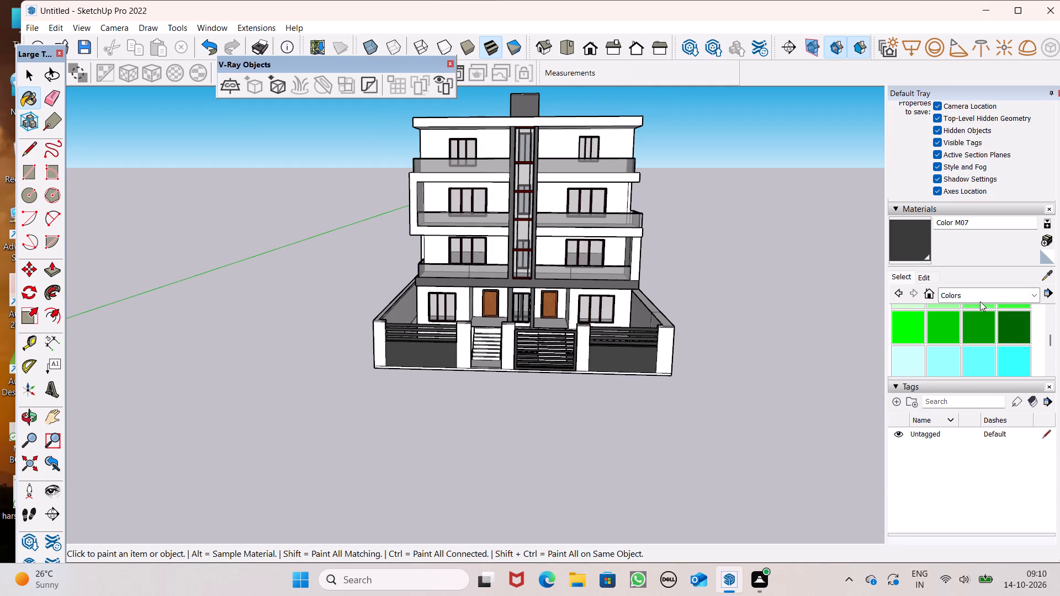
scroll(537, 191, "down", 6)
scroll(484, 151, "up", 7)
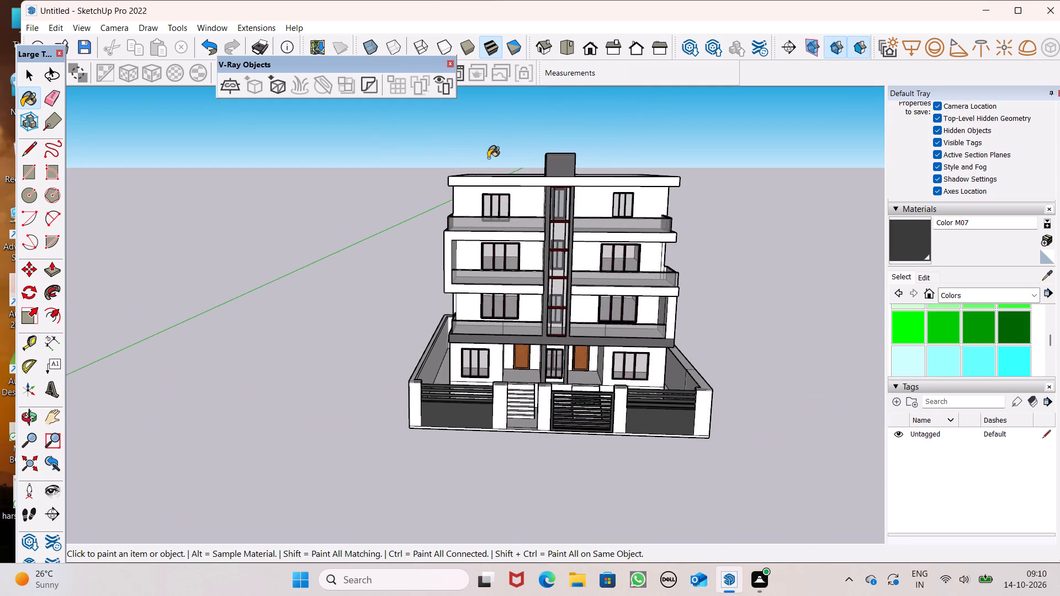
Erase the inset lines along the front and left edges of the roof slab, and start on those along its right edge.
key("space")
scroll(502, 161, "up", 7)
middle_click_drag(513, 188, 538, 227)
middle_click_drag(539, 226, 564, 369)
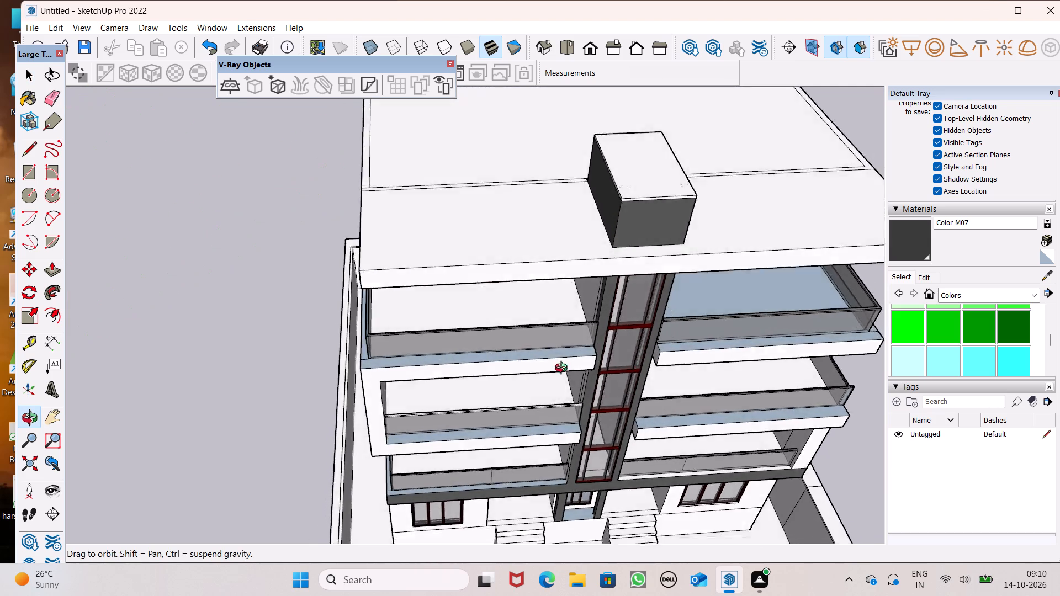
middle_click_drag(564, 369, 553, 468)
scroll(441, 384, "down", 6)
scroll(476, 174, "up", 5)
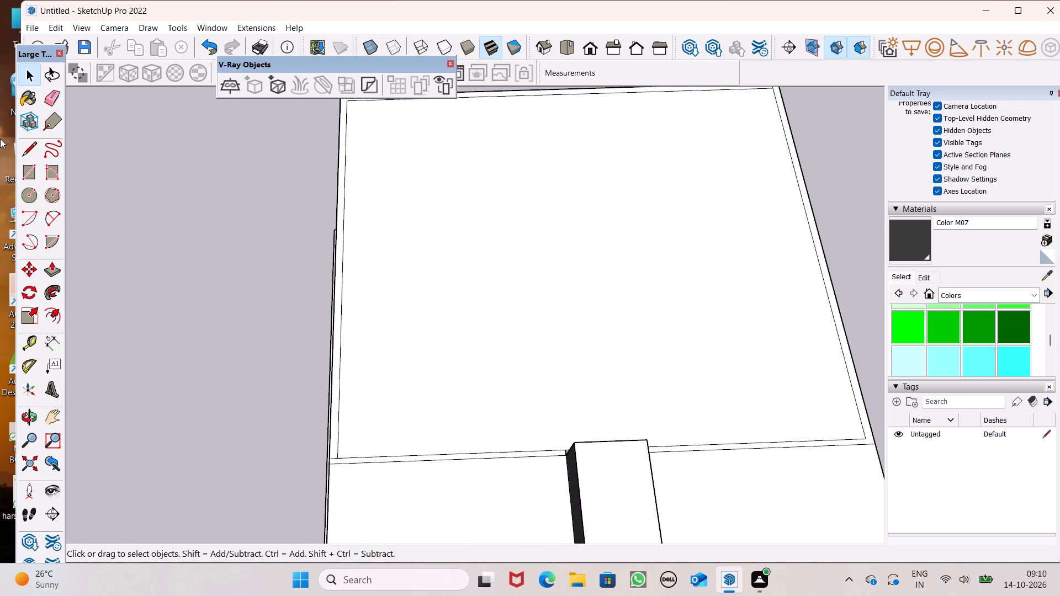
left_click(51, 106)
left_click_drag(384, 450, 360, 450)
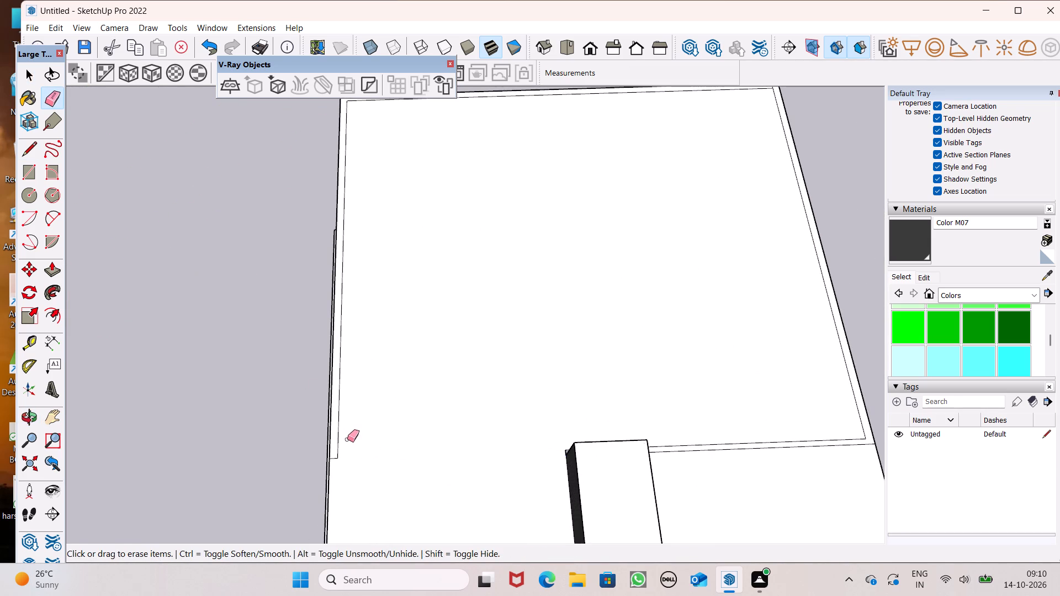
left_click_drag(346, 439, 334, 459)
left_click_drag(821, 423, 805, 447)
left_click(858, 421)
left_click_drag(858, 413, 856, 421)
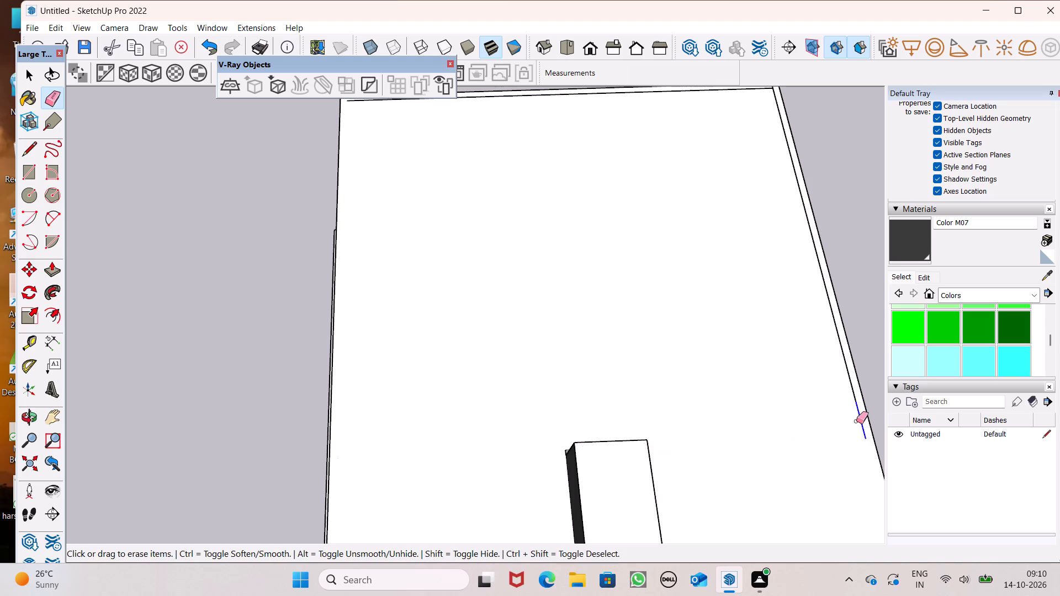
left_click_drag(856, 421, 856, 422)
Erase the remaining inset lines along the back and right edges of the roof slab, including the short piece near the back-left corner.
scroll(823, 450, "down", 6)
scroll(786, 248, "down", 1)
scroll(765, 210, "up", 12)
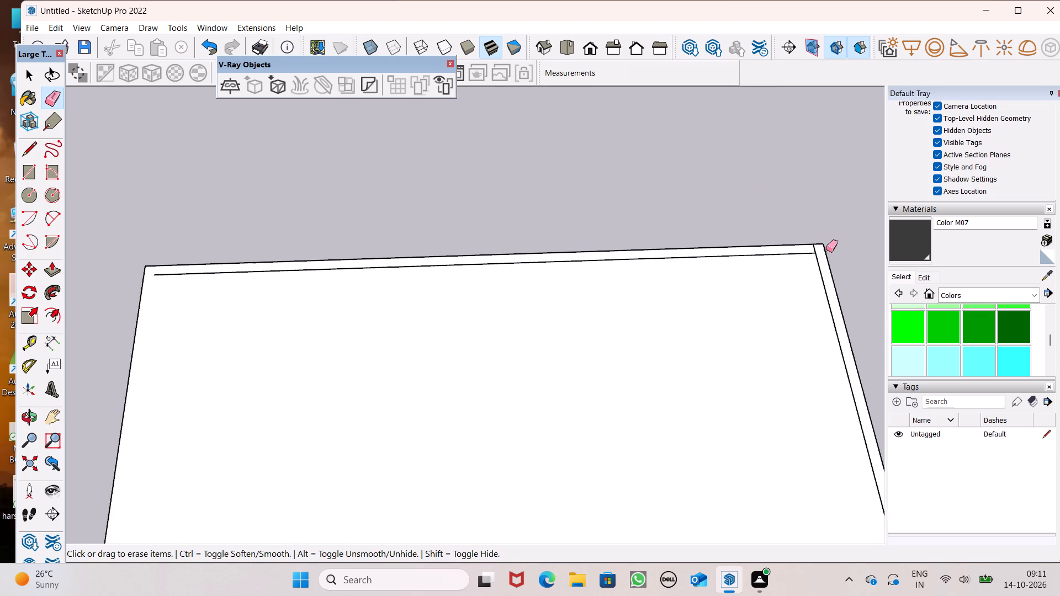
scroll(826, 249, "up", 7)
left_click_drag(798, 237, 796, 249)
left_click_drag(804, 242, 808, 247)
left_click_drag(809, 247, 807, 262)
scroll(516, 168, "down", 8)
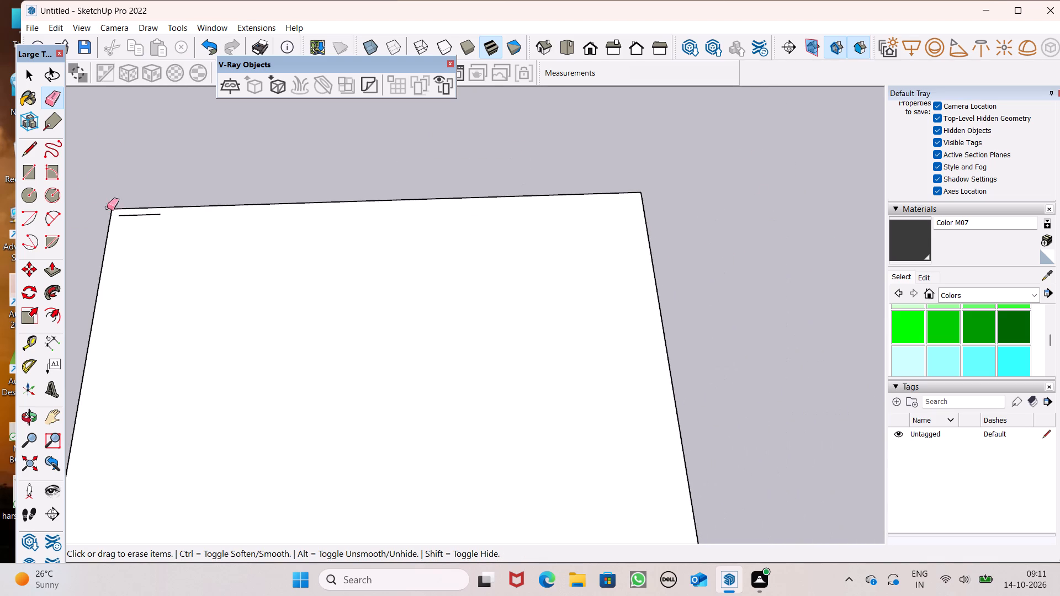
scroll(67, 221, "up", 7)
scroll(193, 216, "up", 5)
left_click_drag(268, 151, 268, 174)
left_click(215, 172)
left_click_drag(214, 172, 210, 182)
key("space")
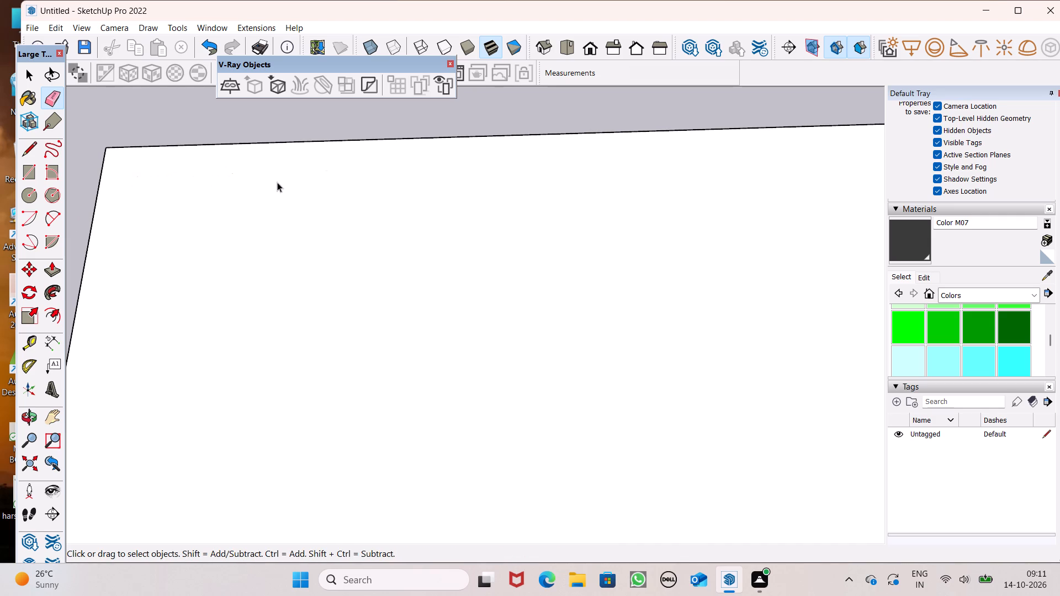
Paint the underside of the front roof overhang on both sides of the central shaft with Wood Floor Parquet.
scroll(279, 184, "down", 6)
scroll(428, 171, "down", 16)
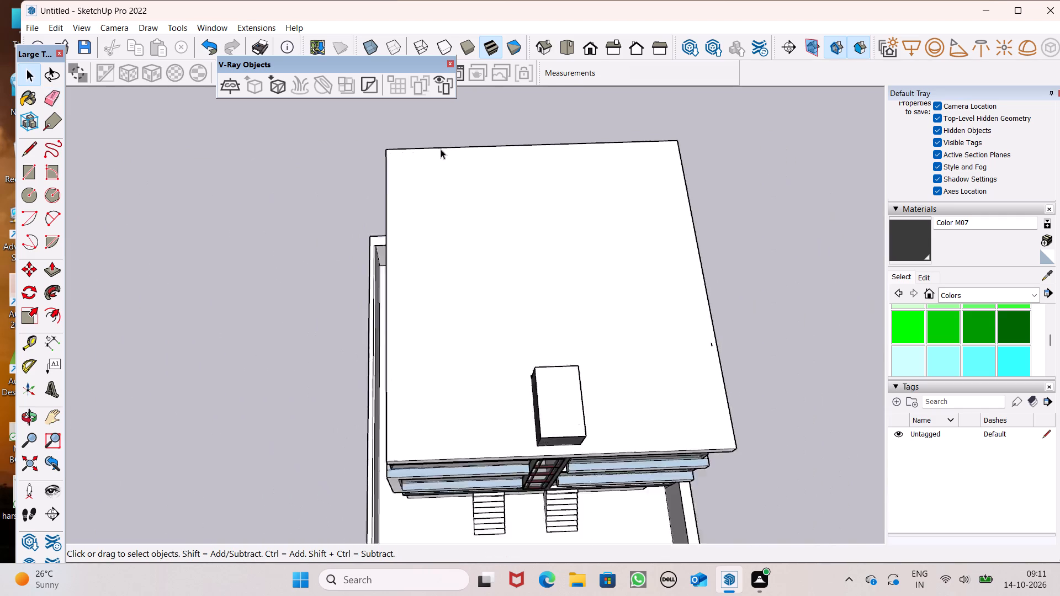
scroll(441, 149, "down", 8)
middle_click_drag(459, 189, 465, 177)
scroll(427, 297, "up", 1)
middle_click_drag(427, 297, 491, 122)
scroll(450, 193, "up", 7)
middle_click_drag(443, 321, 464, 139)
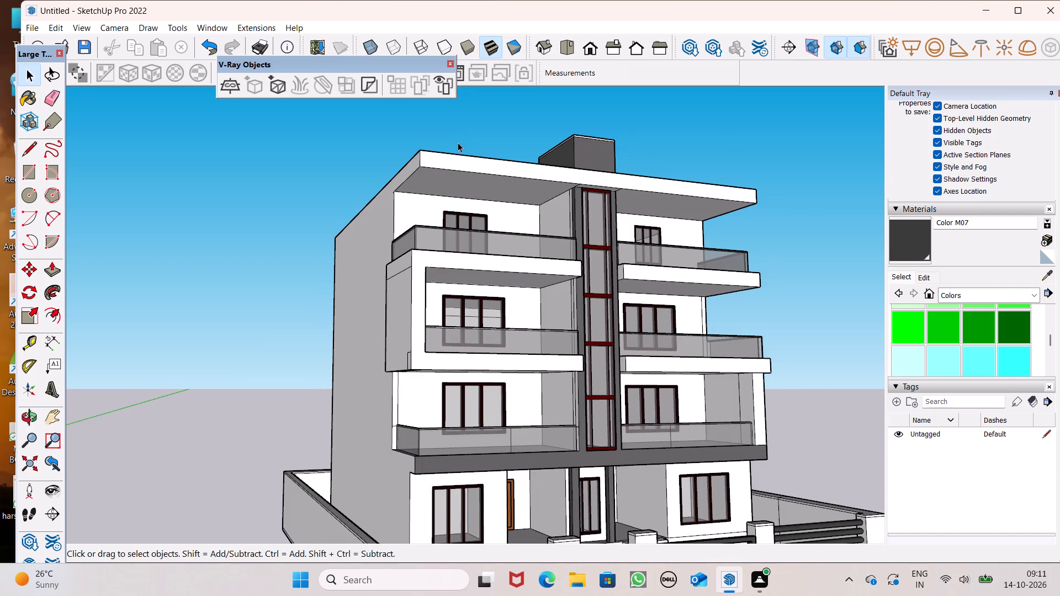
scroll(458, 142, "up", 3)
scroll(455, 148, "down", 2)
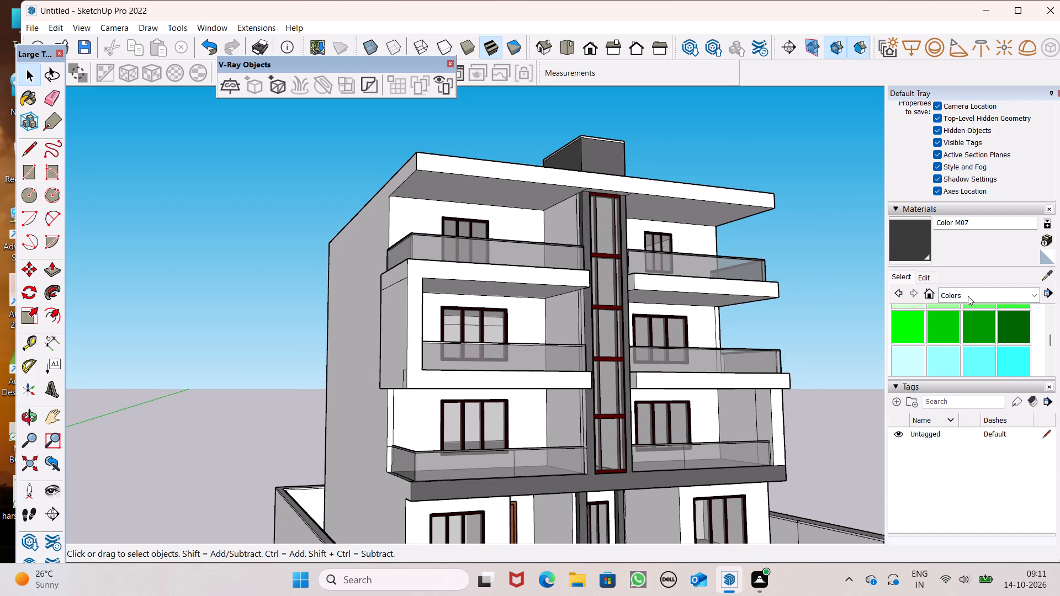
left_click(968, 296)
left_click(956, 476)
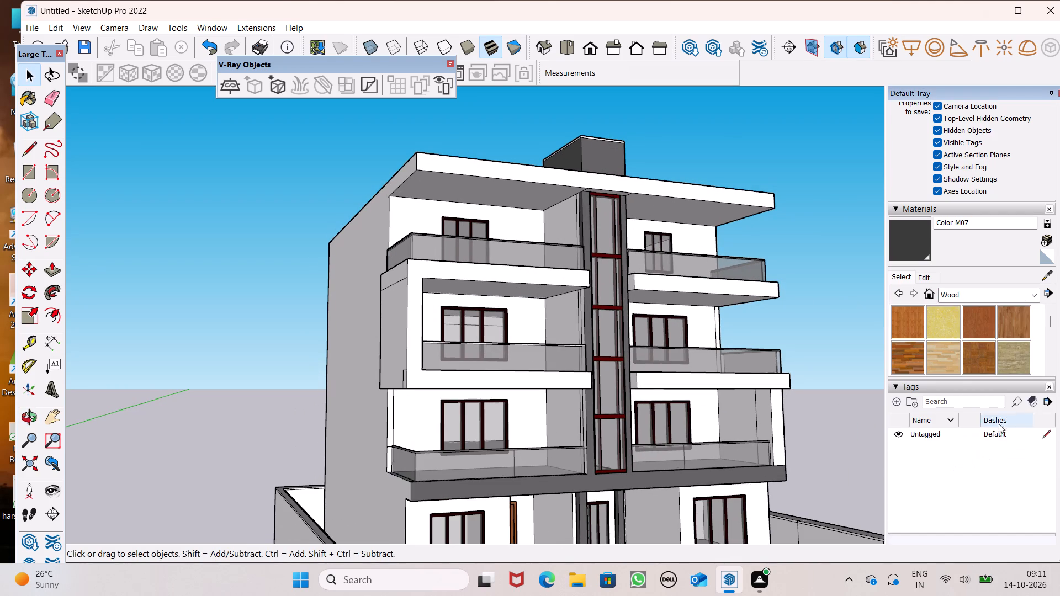
left_click(979, 352)
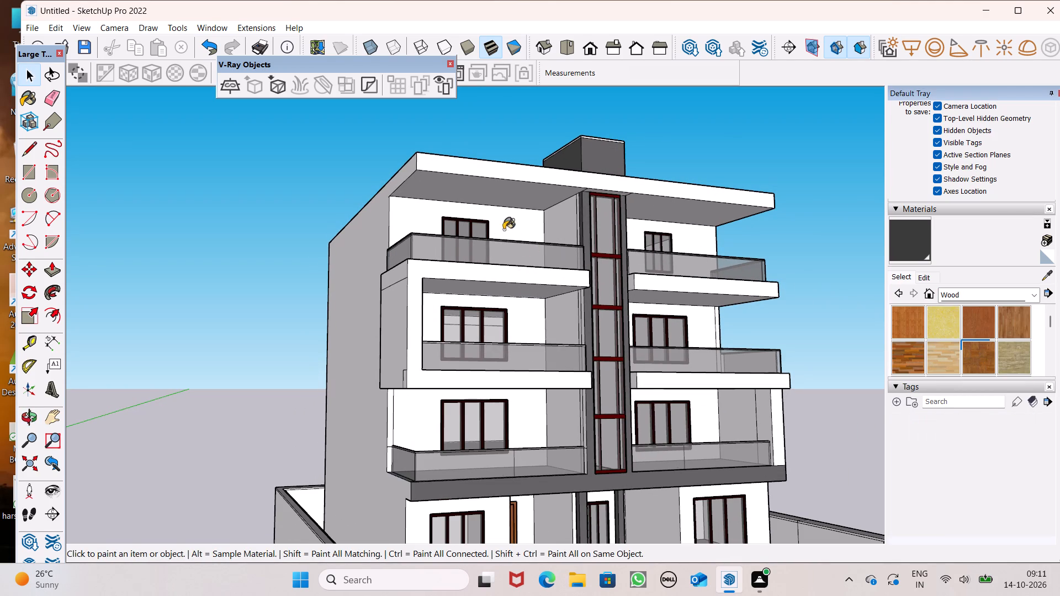
left_click(494, 201)
middle_click_drag(495, 206, 467, 198)
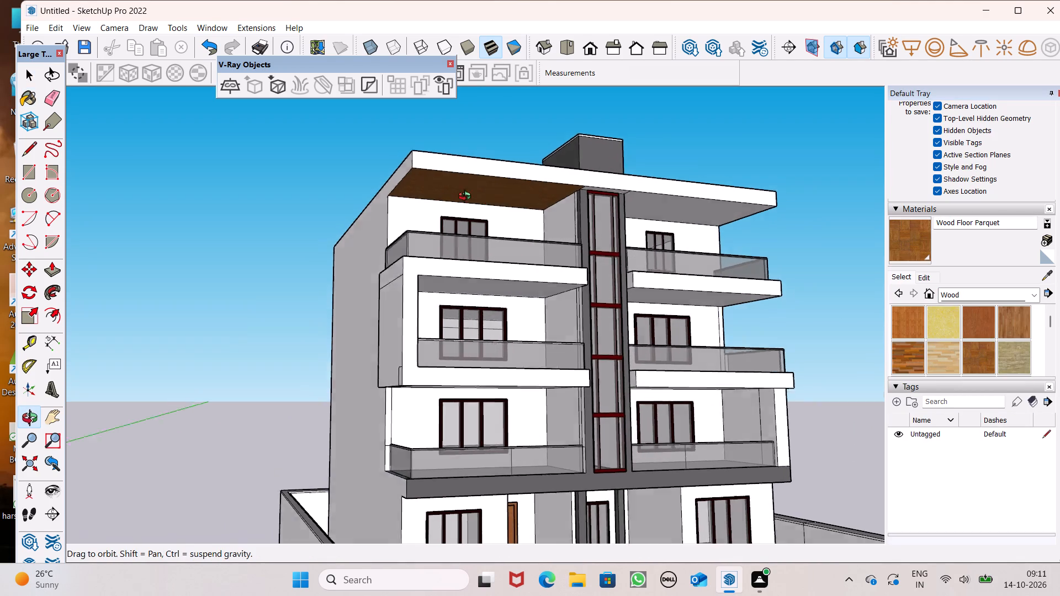
middle_click_drag(467, 198, 416, 196)
left_click(642, 193)
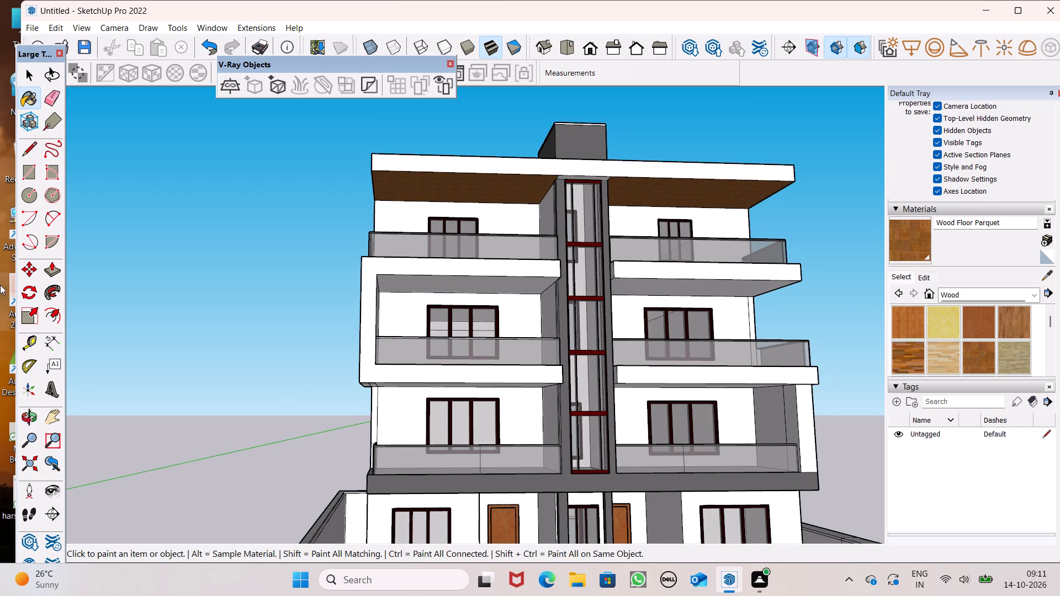
Paint the undersides of the left and right top-floor balcony slabs with Wood Floor Parquet.
scroll(551, 359, "up", 1)
middle_click_drag(546, 333, 558, 268)
scroll(556, 269, "up", 1)
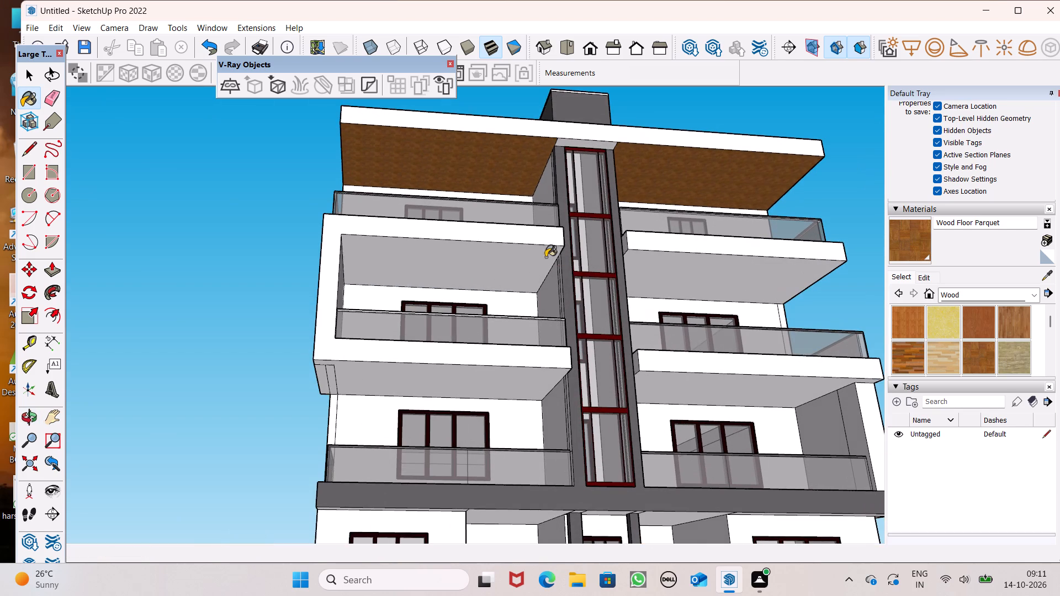
left_click(537, 253)
left_click(688, 270)
Paint the undersides of both balcony slabs one floor lower, including the narrow strips at the left end, with Wood Floor Parquet.
scroll(492, 241, "down", 4)
scroll(674, 389, "up", 2)
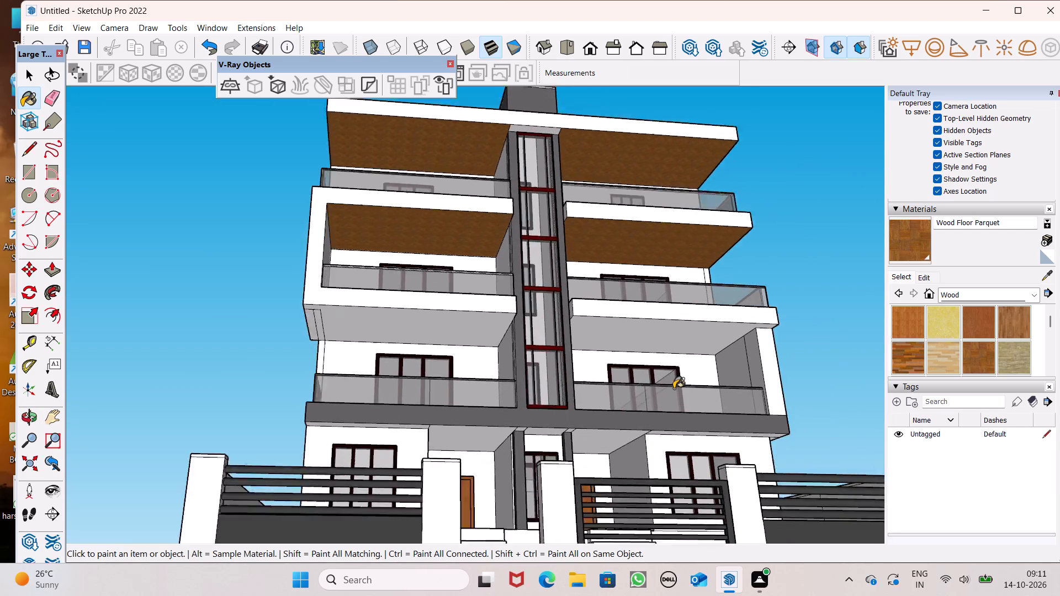
scroll(674, 389, "up", 3)
left_click(635, 313)
left_click(264, 313)
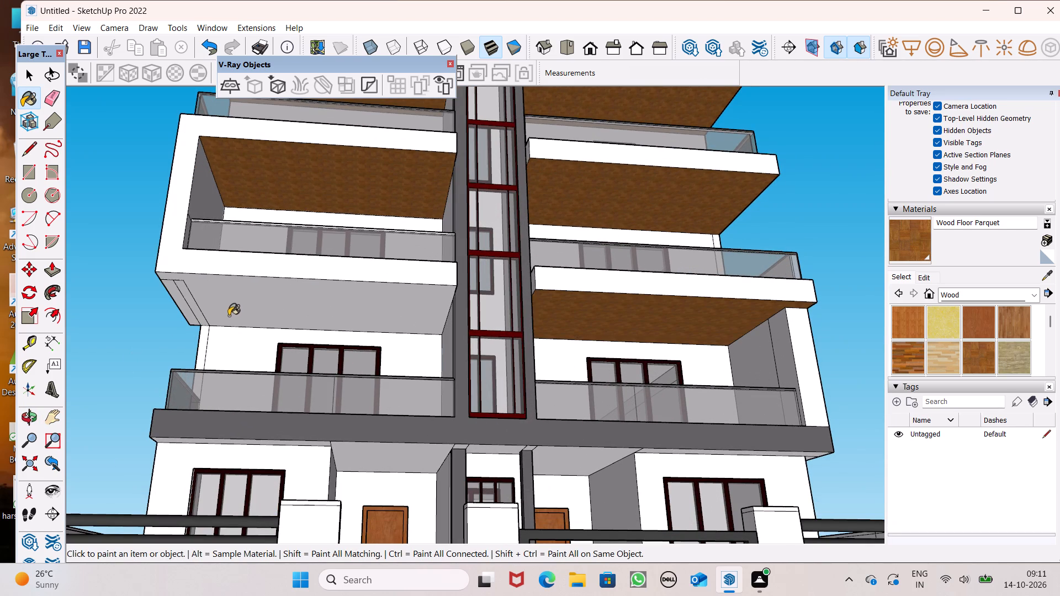
left_click(188, 307)
left_click(188, 300)
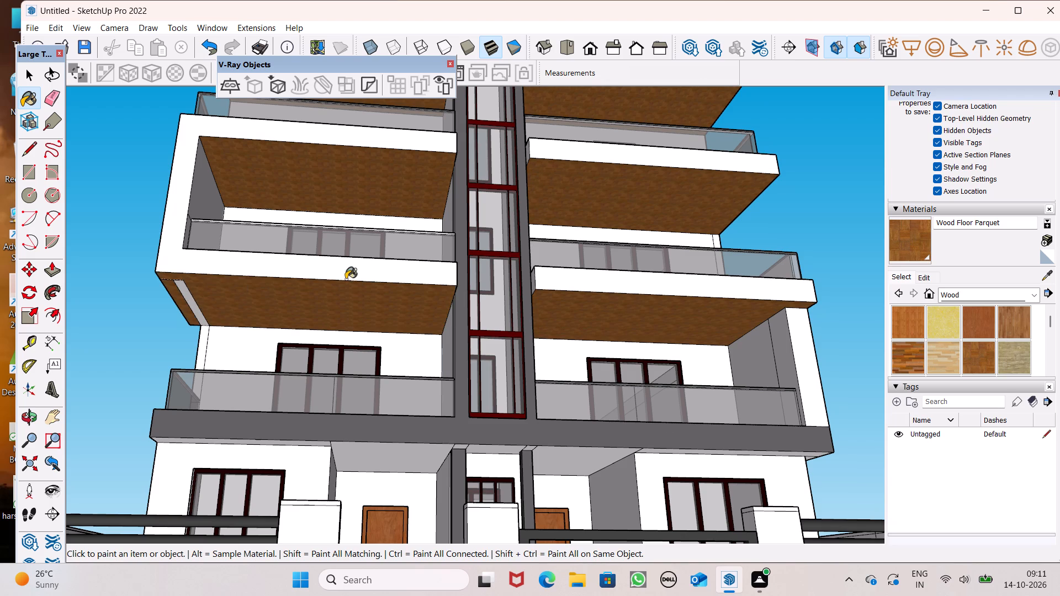
Paint the ceilings of the two ground-floor entrance porches with Wood Floor Parquet.
scroll(346, 279, "down", 4)
left_click_drag(388, 402, 396, 408)
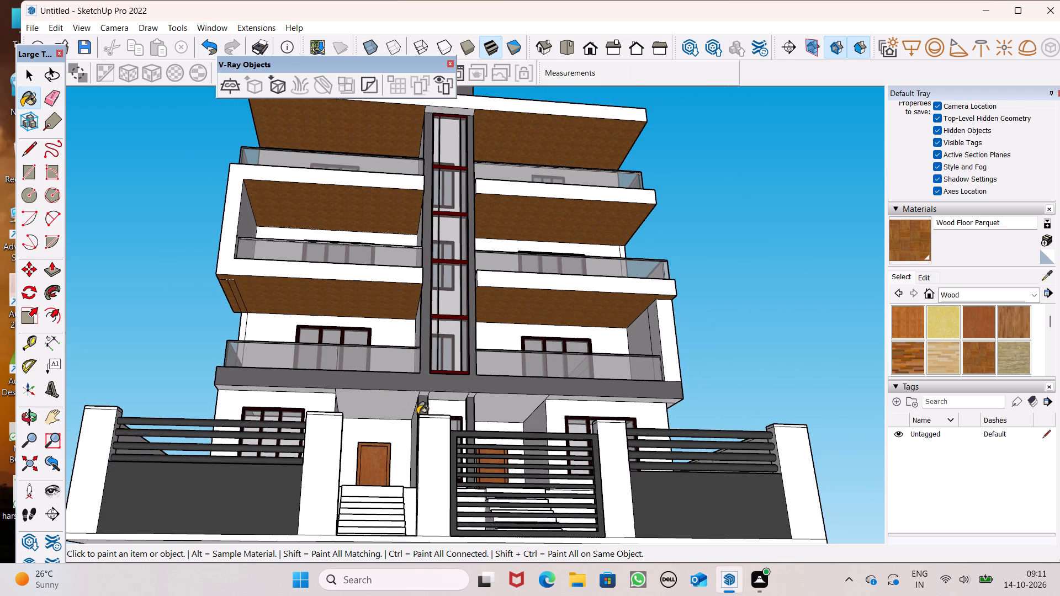
left_click(511, 411)
middle_click_drag(500, 417, 450, 485)
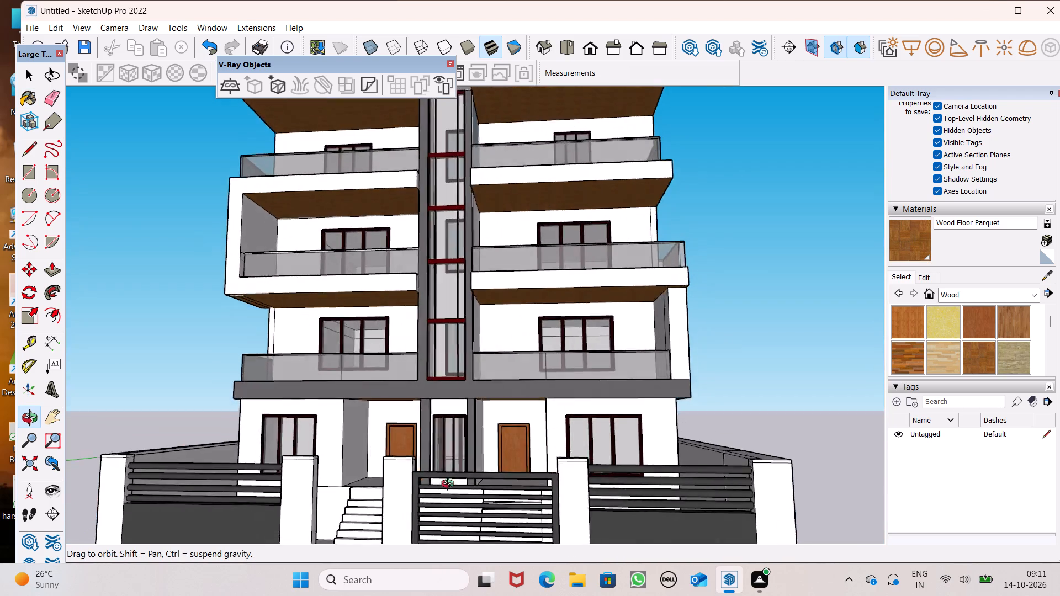
middle_click_drag(450, 485, 490, 503)
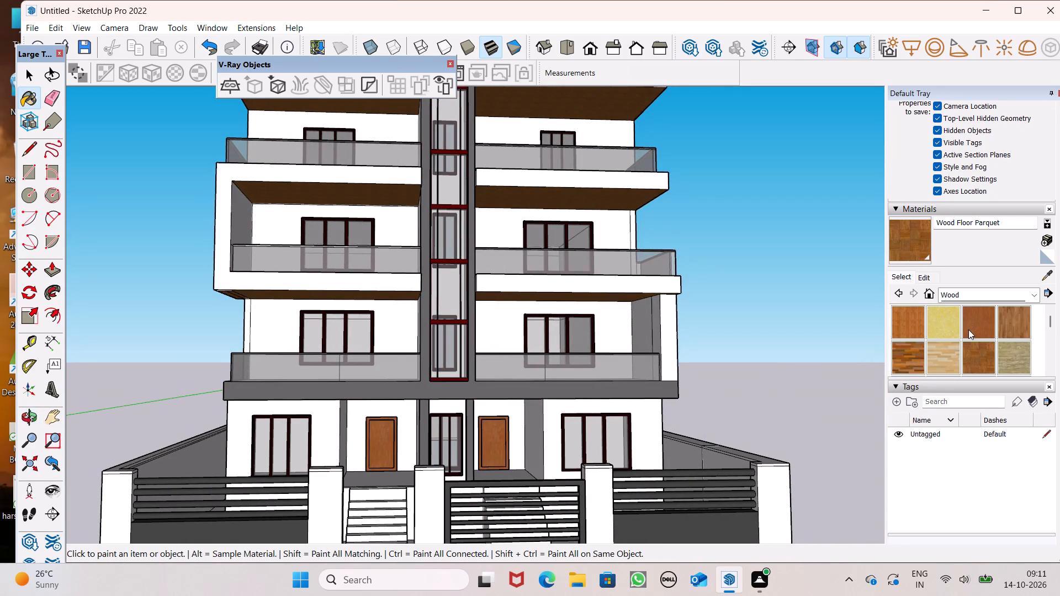
Inspect the whole building from the front and from above to judge which facade parts still need colour.
left_click(1002, 302)
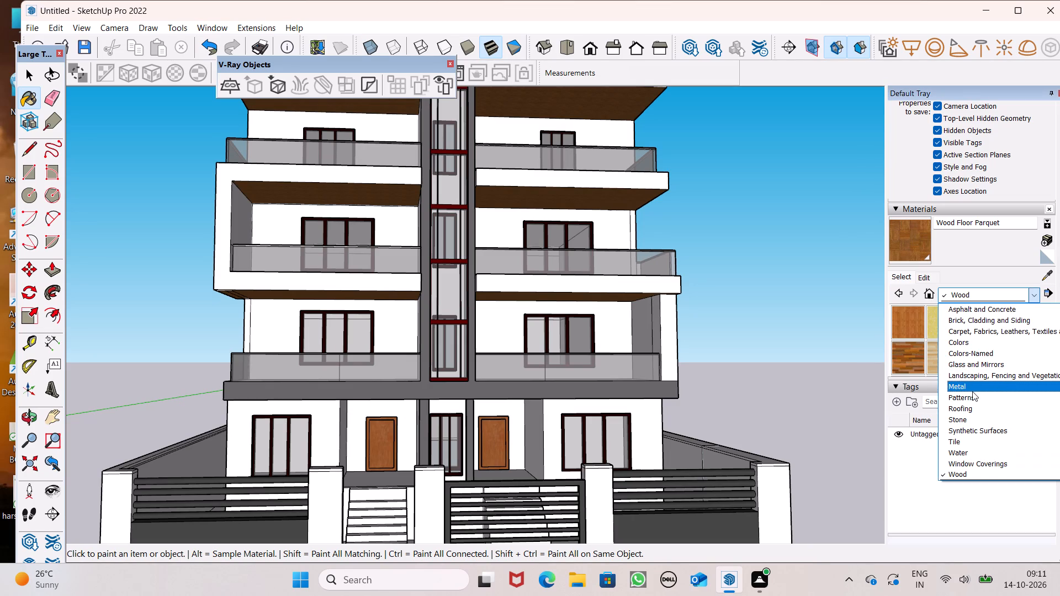
middle_click_drag(913, 403, 851, 540)
scroll(827, 574, "up", 1)
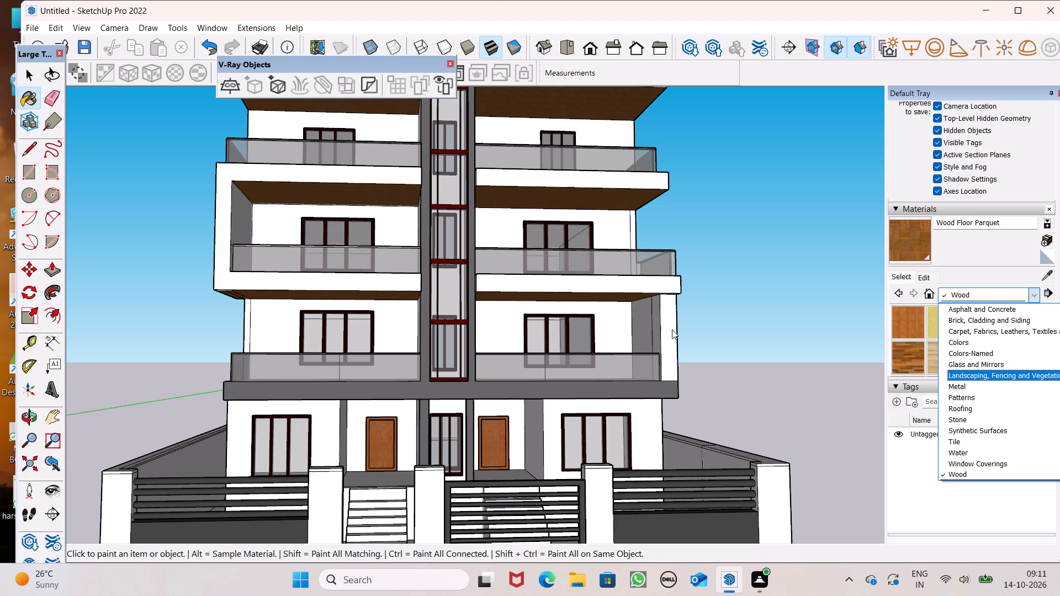
scroll(601, 329, "down", 5)
middle_click_drag(544, 379, 235, 473)
scroll(418, 310, "down", 3)
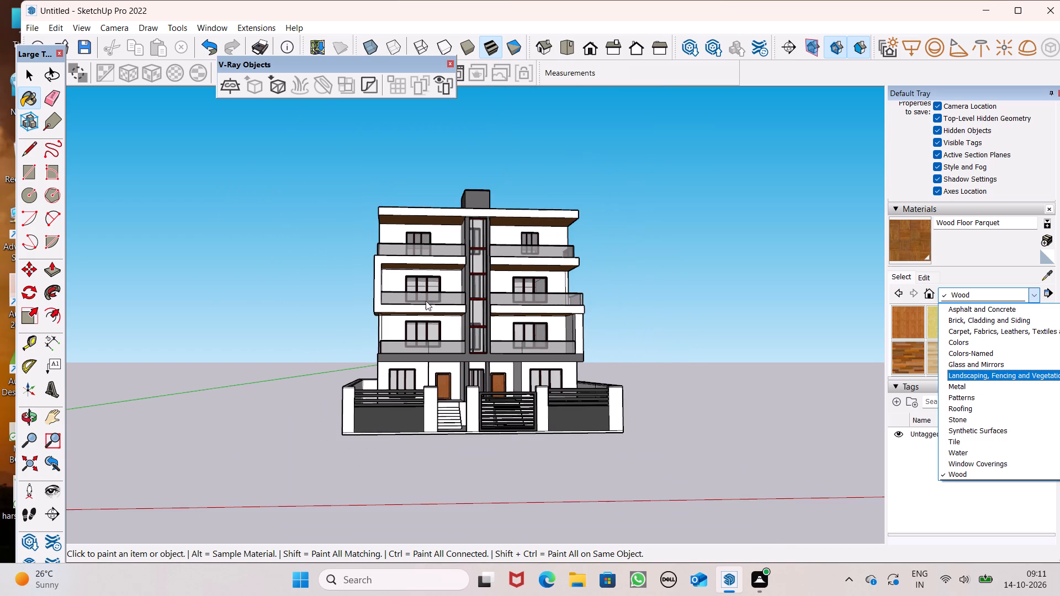
middle_click_drag(467, 367, 419, 497)
scroll(348, 280, "down", 6)
scroll(365, 308, "up", 1)
middle_click_drag(361, 312, 455, 443)
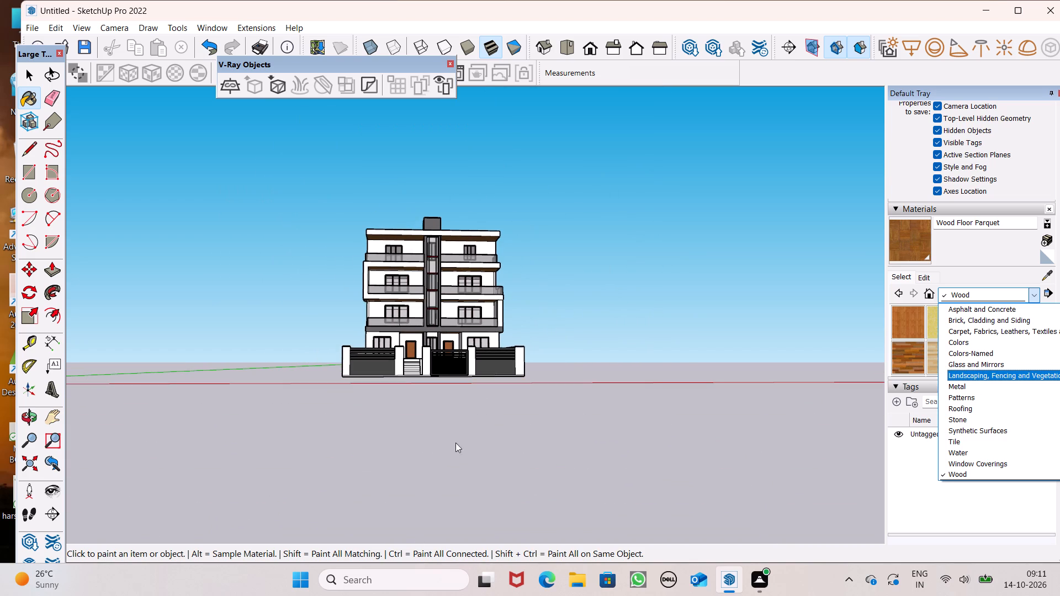
middle_click_drag(455, 443, 640, 430)
scroll(430, 164, "up", 6)
scroll(371, 154, "down", 5)
middle_click_drag(393, 216, 394, 226)
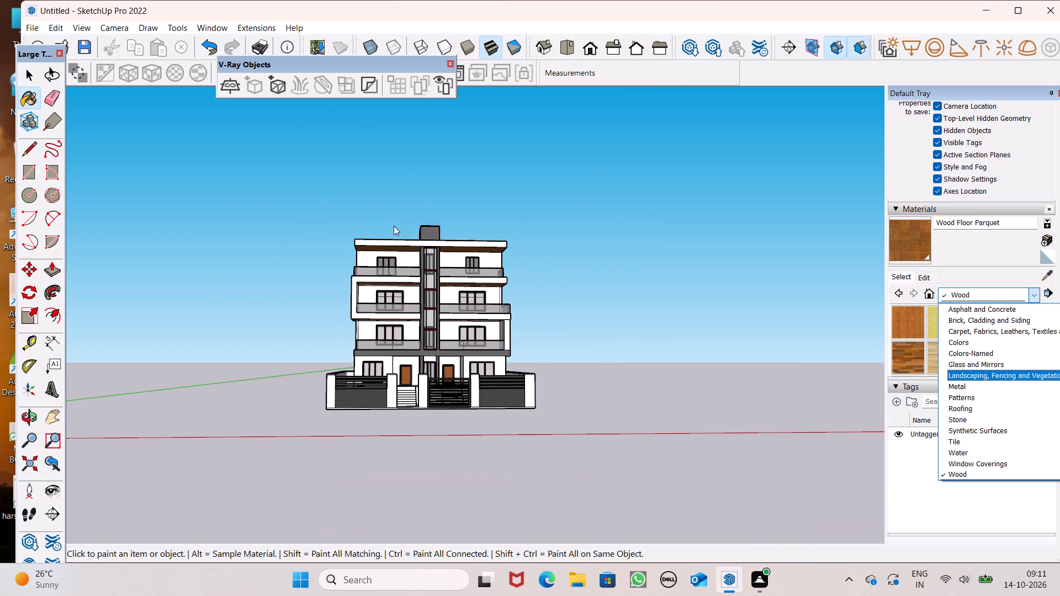
middle_click_drag(394, 226, 516, 373)
middle_click_drag(350, 306, 555, 396)
left_click(589, 47)
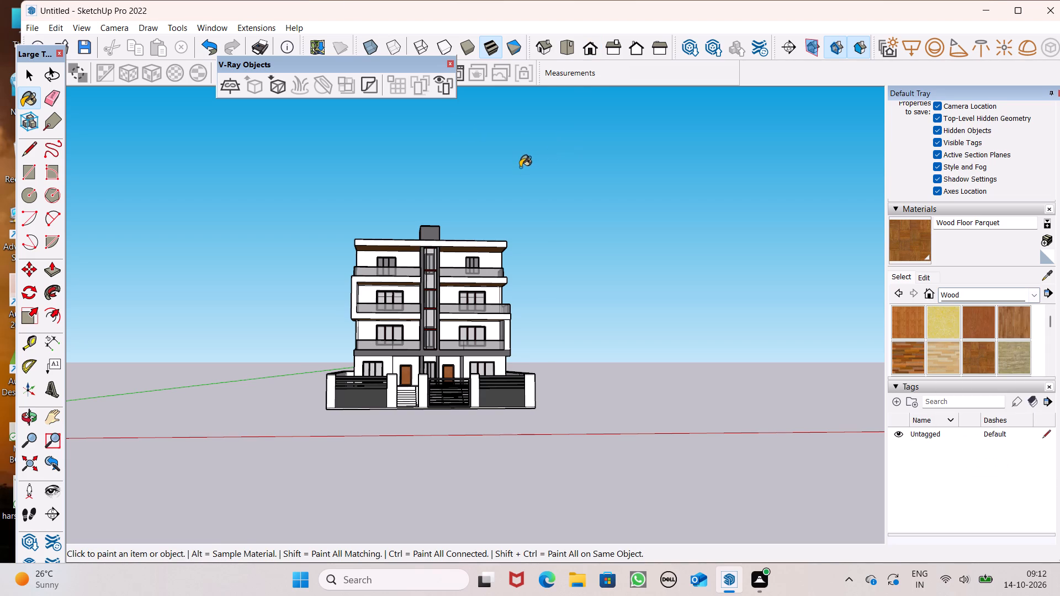
left_click_drag(520, 167, 560, 226)
key("space")
key("space")
scroll(449, 205, "down", 3)
middle_click_drag(461, 233, 520, 307)
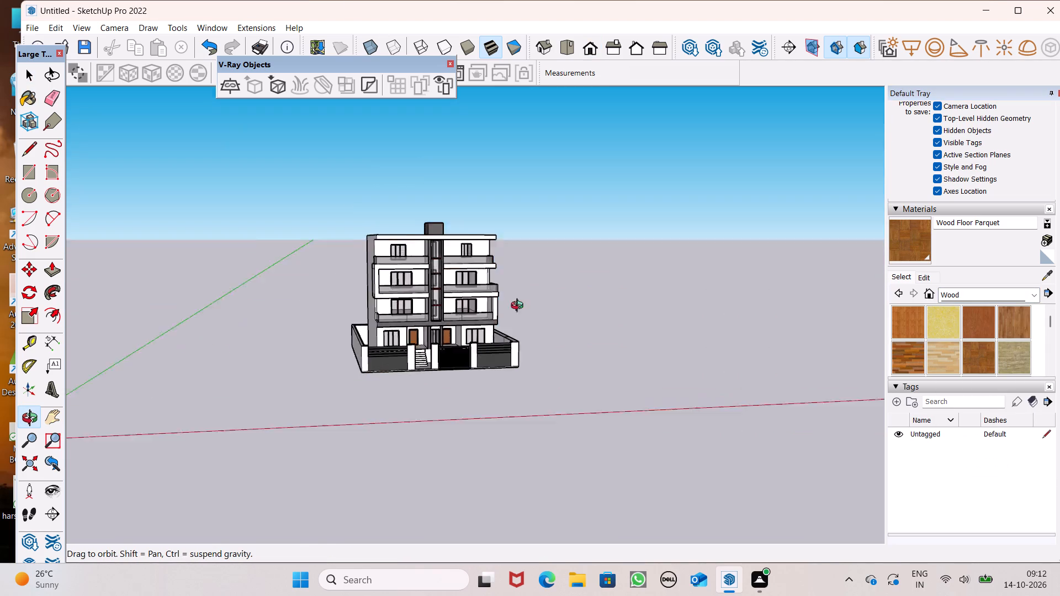
middle_click_drag(520, 307, 385, 424)
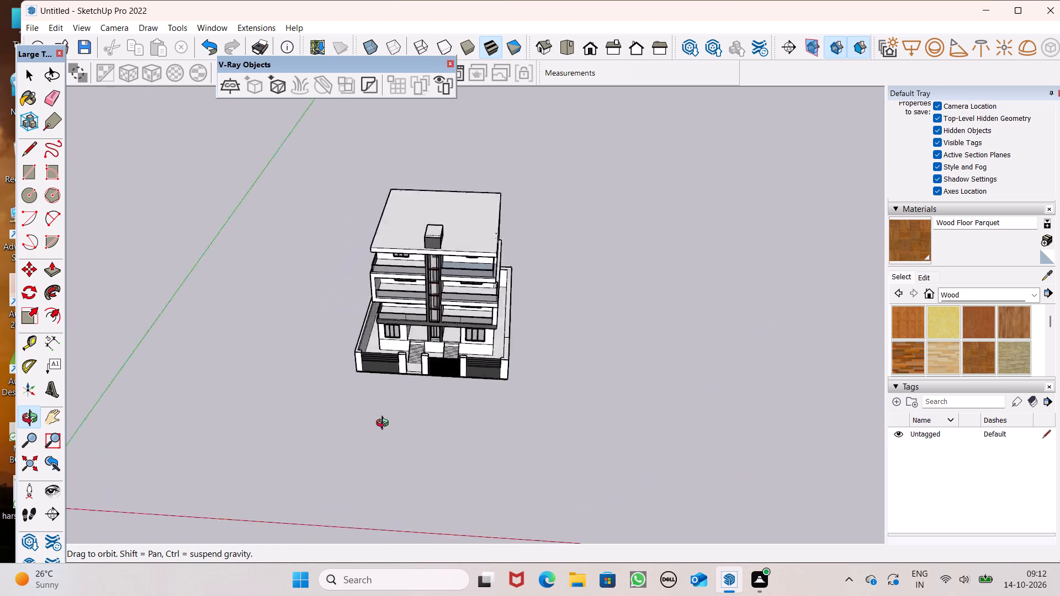
middle_click_drag(385, 424, 393, 312)
Paint the left C-shaped balcony frame and the front edge of the middle right balcony slab with Color E01 from the Colors library.
left_click(979, 294)
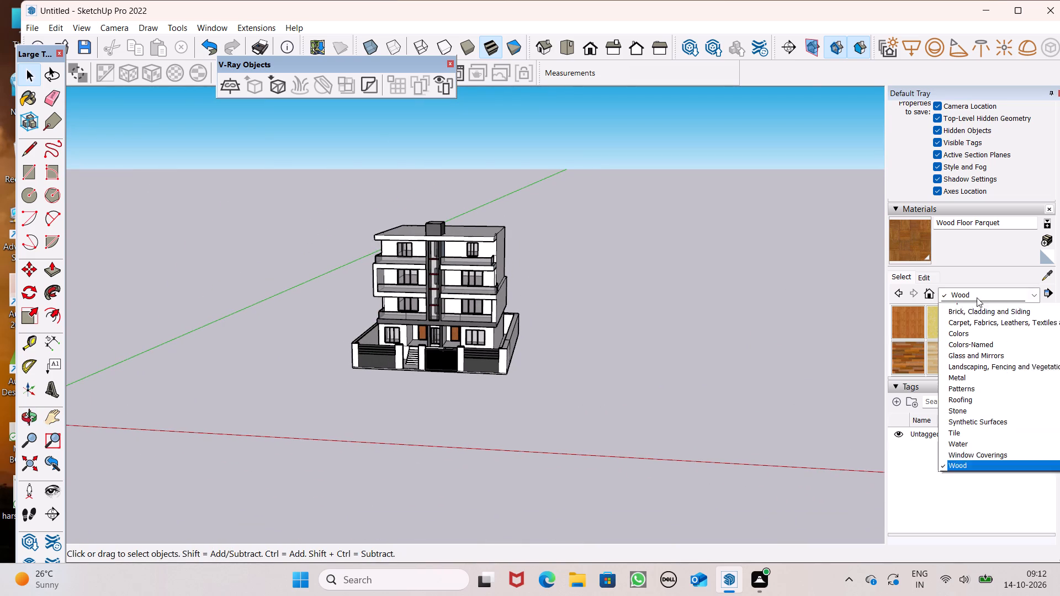
left_click(964, 342)
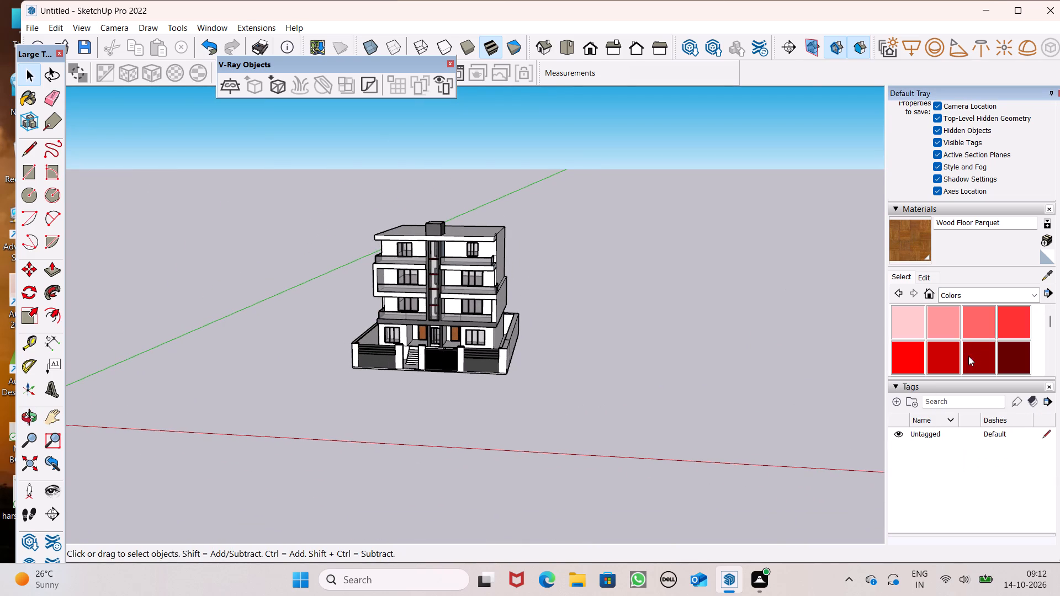
left_click(905, 320)
scroll(923, 345, "down", 5)
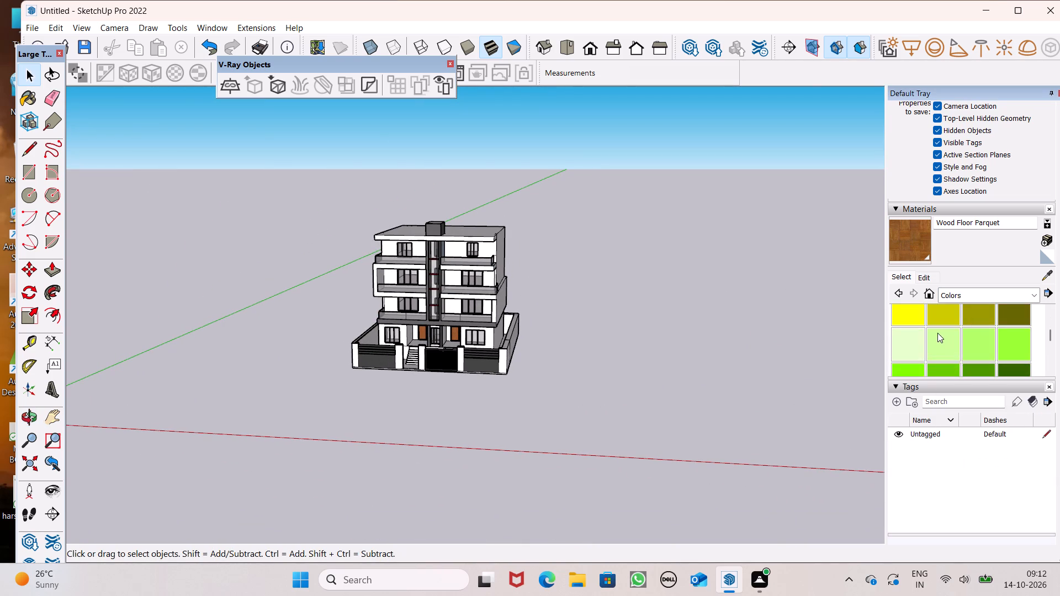
scroll(937, 333, "up", 1)
left_click(923, 340)
scroll(652, 325, "up", 7)
scroll(410, 316, "up", 10)
scroll(423, 311, "down", 13)
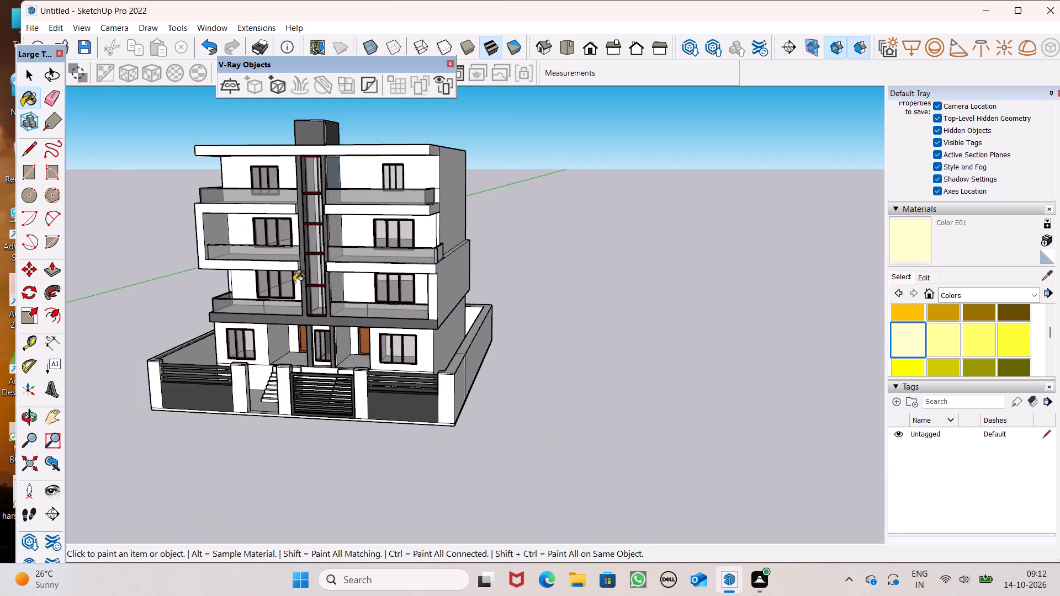
middle_click_drag(292, 282, 419, 294)
scroll(261, 206, "up", 6)
left_click(235, 255)
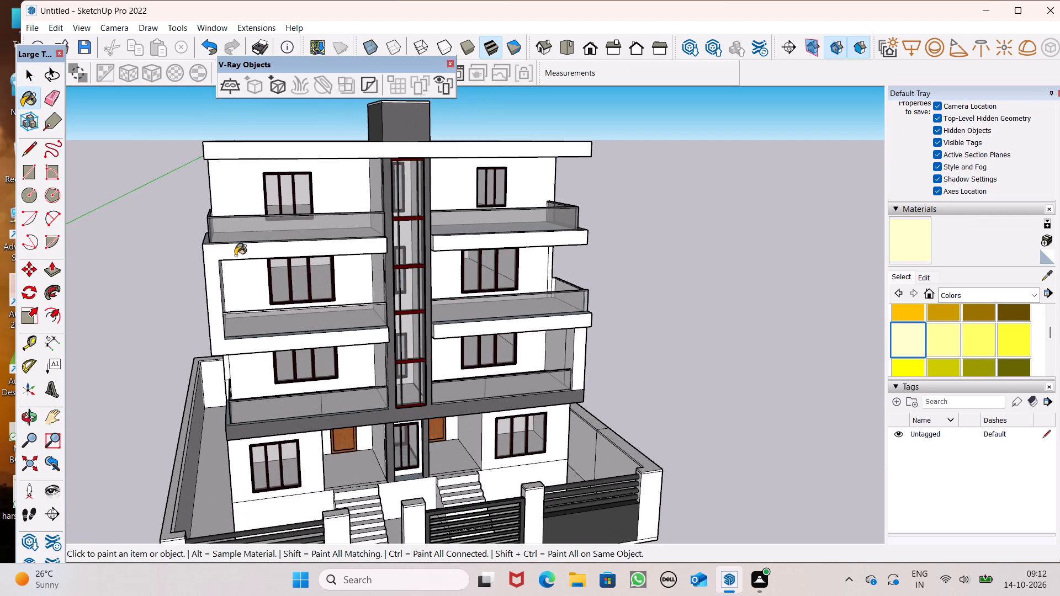
left_click(473, 332)
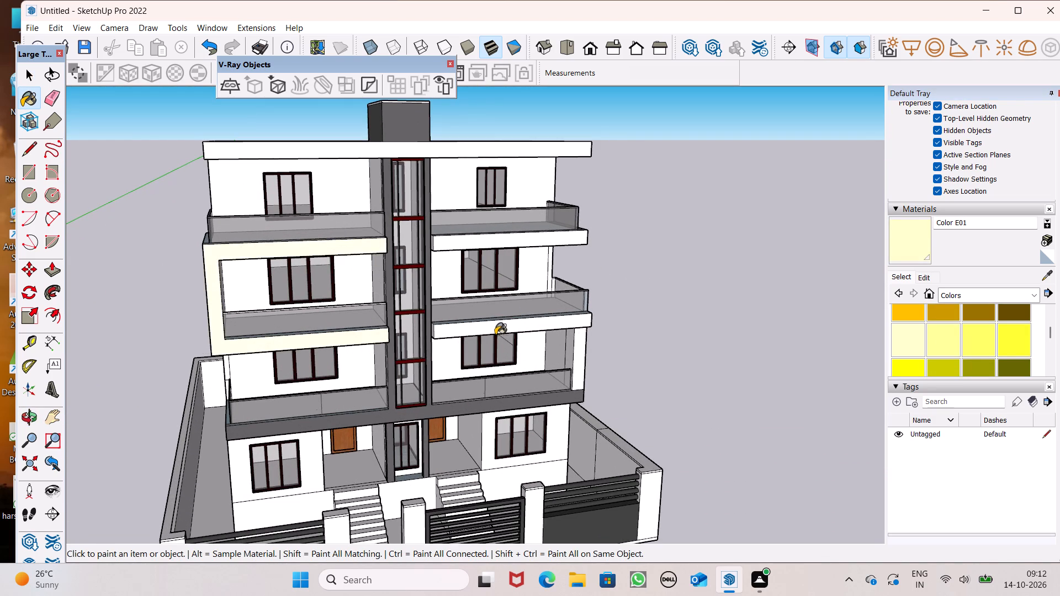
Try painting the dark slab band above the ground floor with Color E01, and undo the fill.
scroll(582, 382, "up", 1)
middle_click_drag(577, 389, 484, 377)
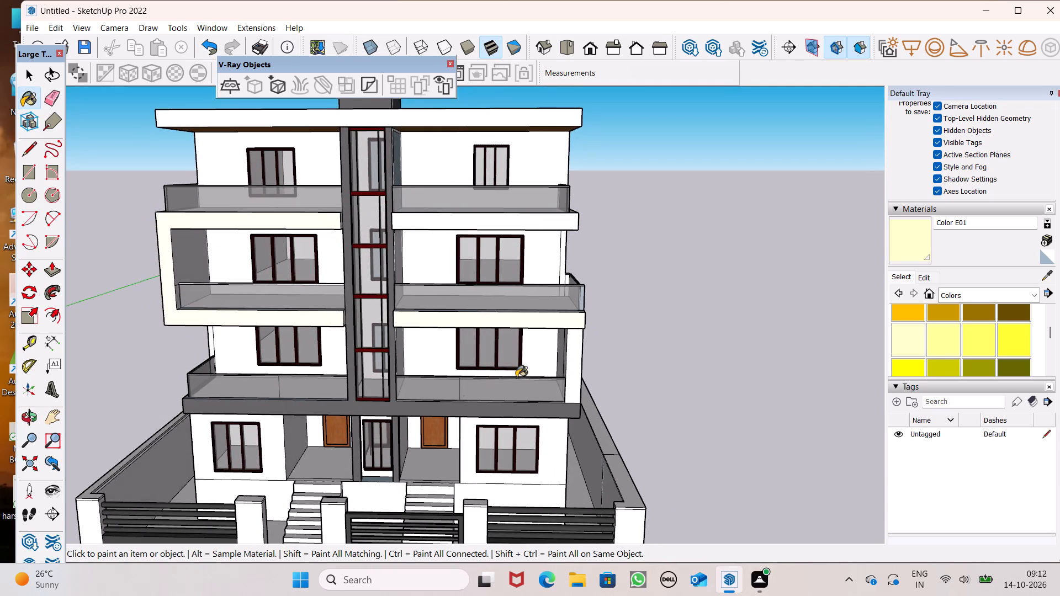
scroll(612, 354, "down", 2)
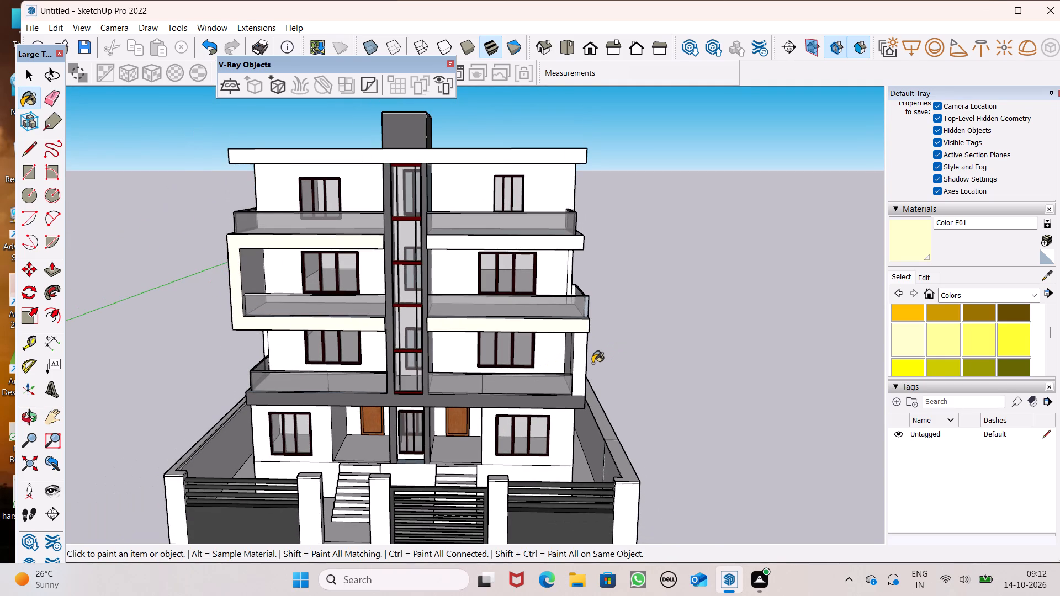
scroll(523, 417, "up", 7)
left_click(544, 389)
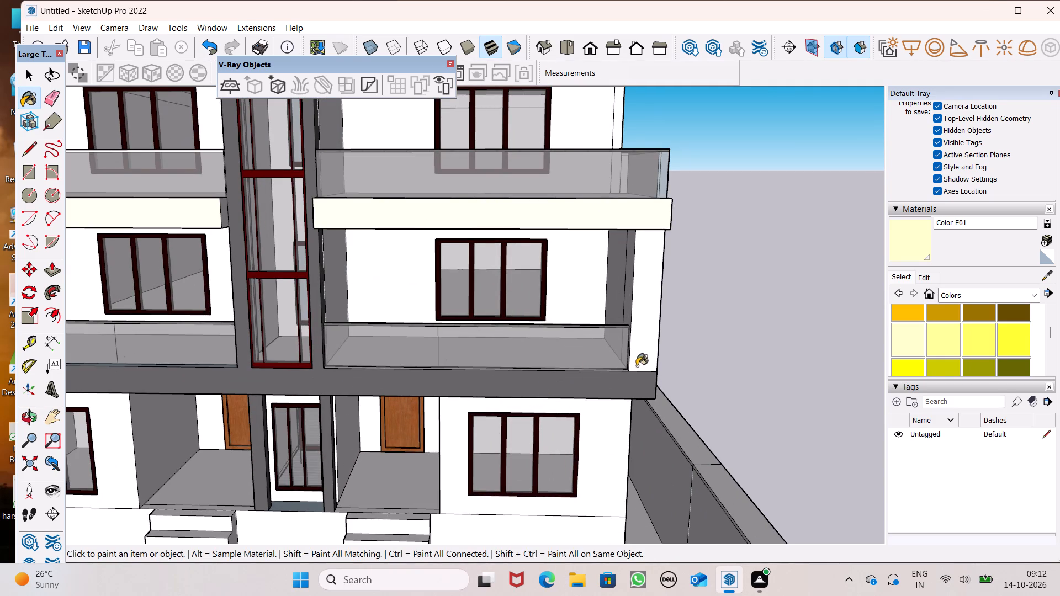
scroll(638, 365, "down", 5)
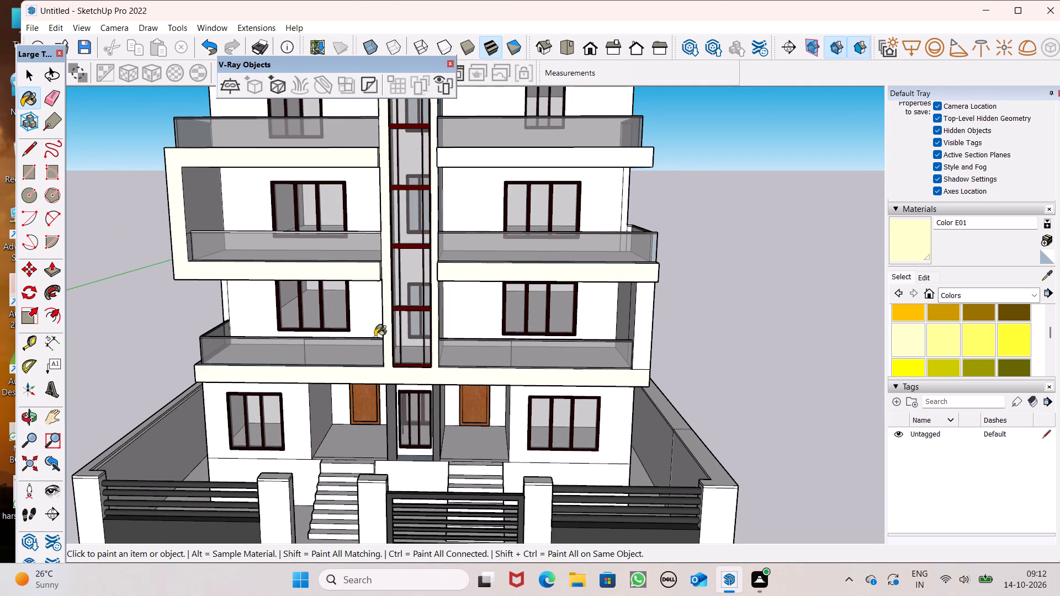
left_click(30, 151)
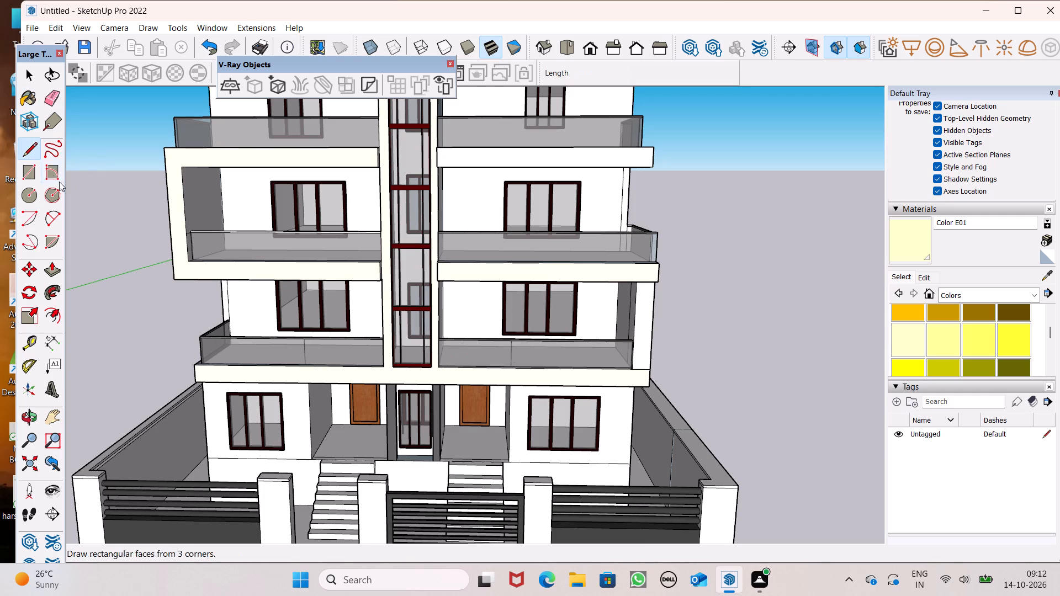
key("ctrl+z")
Draw short lines across the bases of both central shaft columns to separate them from the slab band below.
scroll(373, 387, "up", 7)
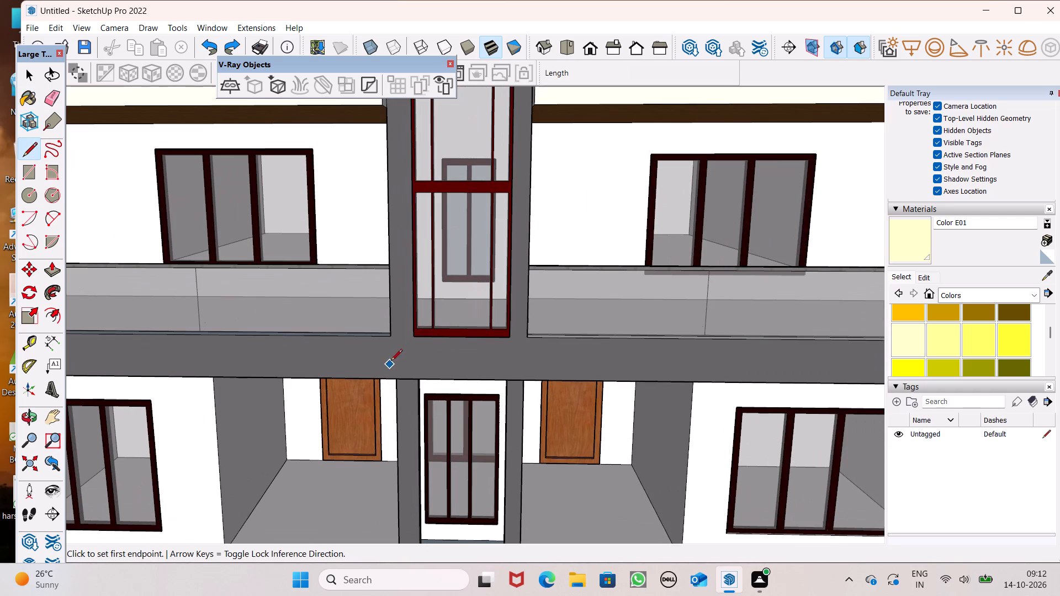
left_click(414, 339)
left_click(394, 334)
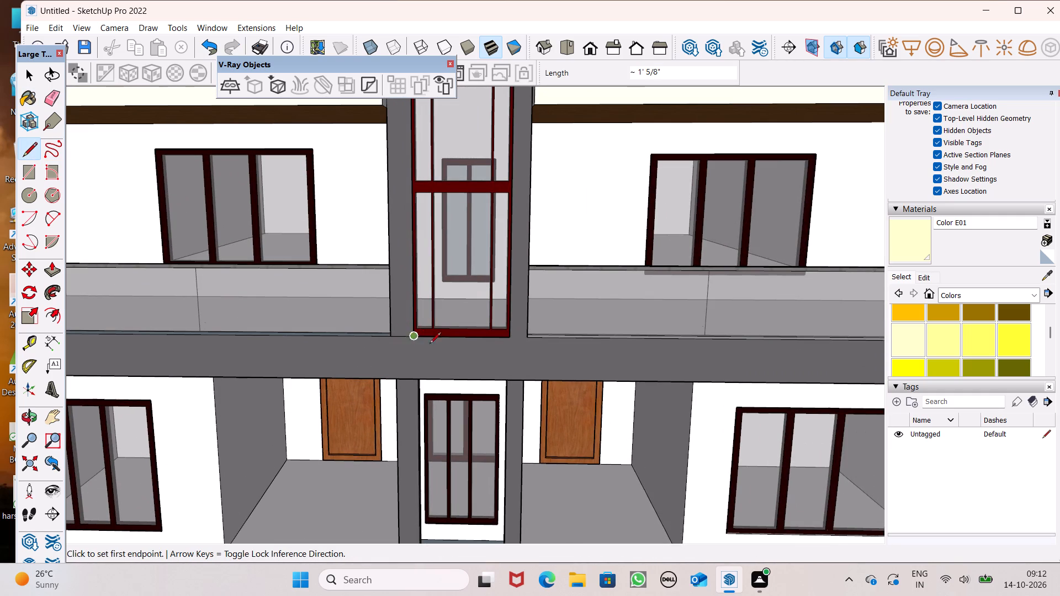
left_click(506, 337)
left_click(533, 341)
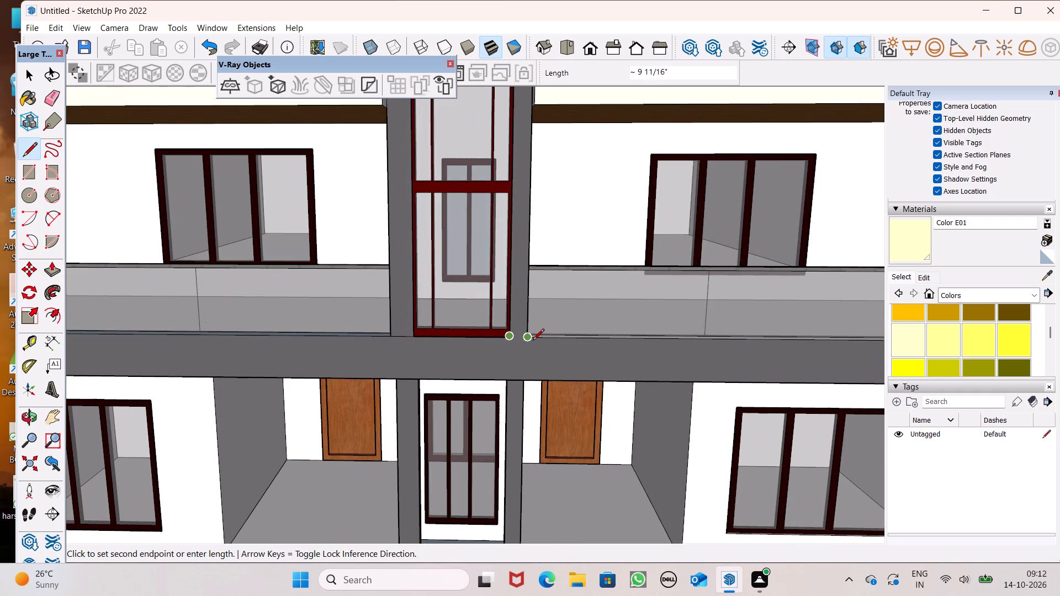
left_click(511, 336)
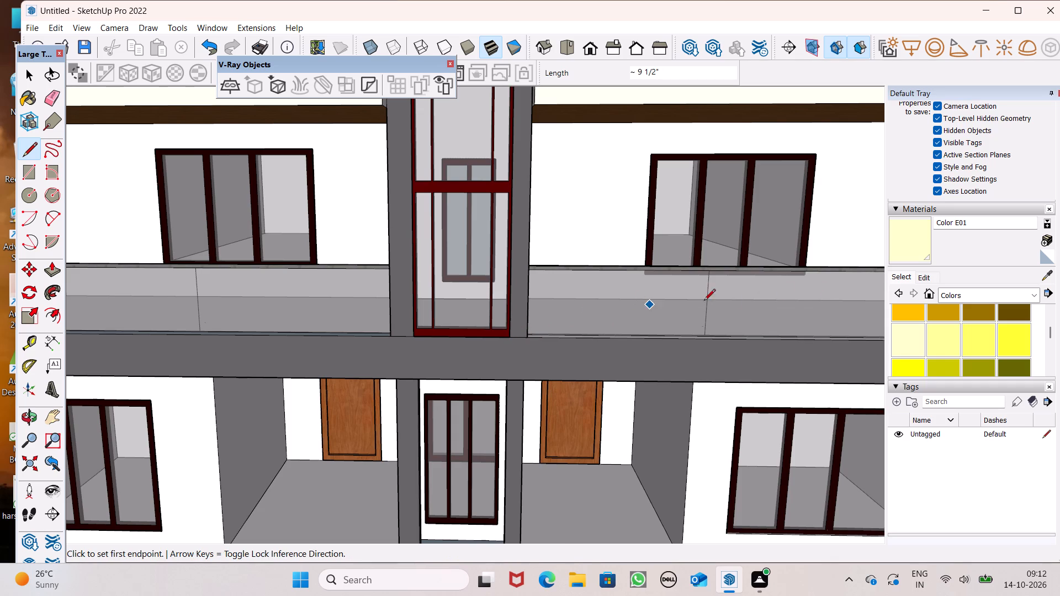
Paint the slab band above the ground floor, the upper right balcony edge and the right end pier with Color E01.
left_click(913, 240)
left_click(684, 358)
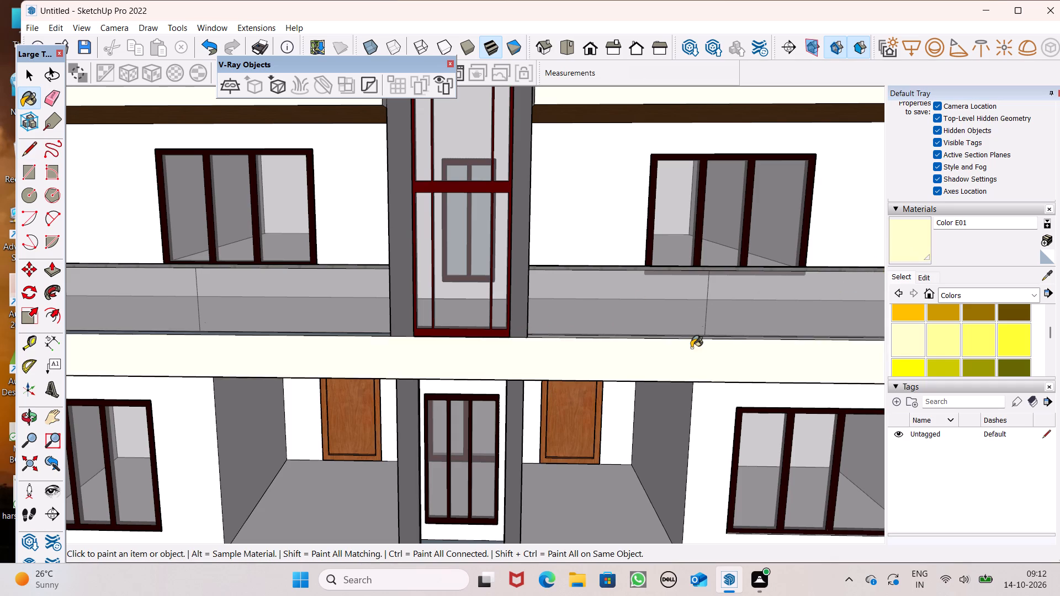
scroll(678, 348, "down", 15)
scroll(743, 223, "up", 4)
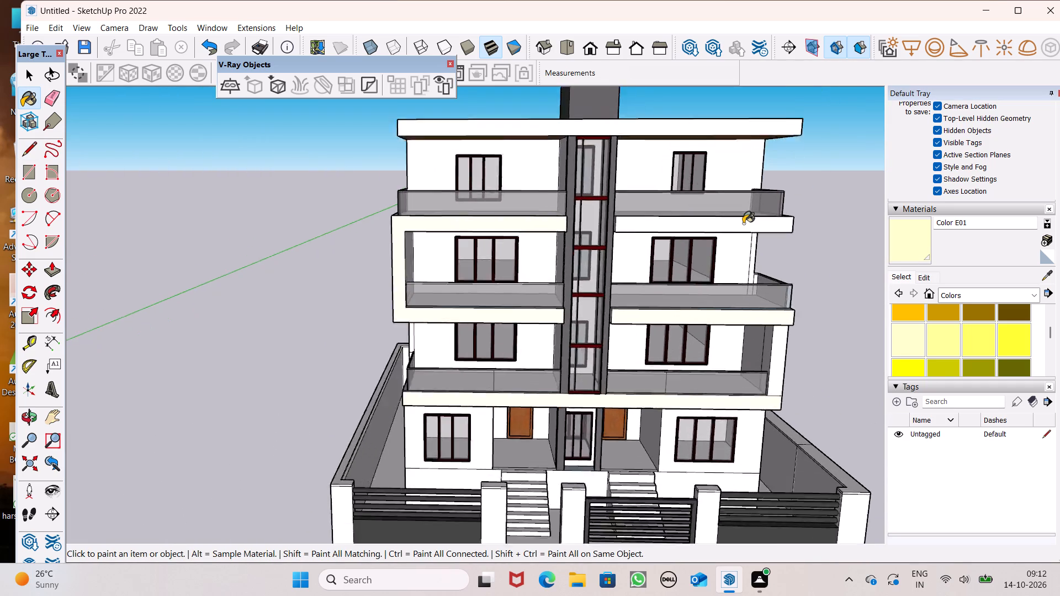
scroll(743, 223, "up", 3)
left_click(717, 232)
left_click(798, 400)
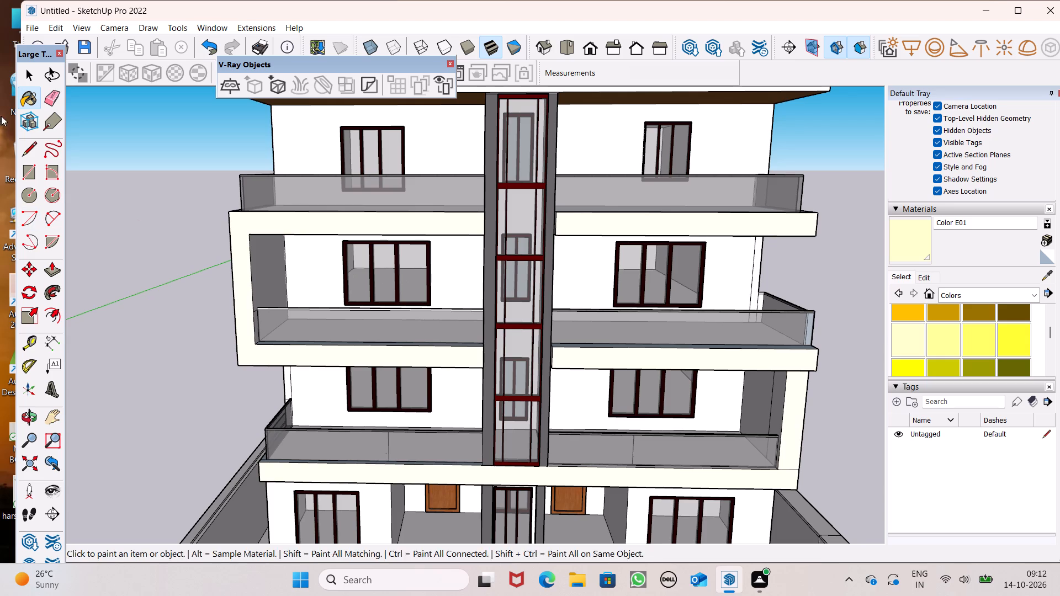
Erase the dividing line between the right end pier and the slab band above the ground floor.
left_click(59, 98)
scroll(864, 440, "up", 6)
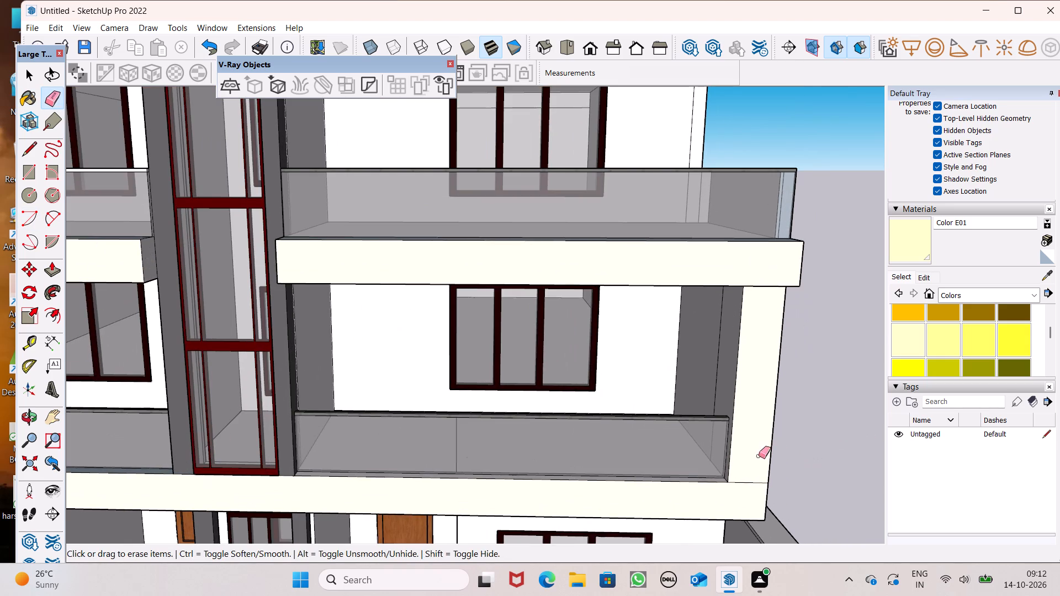
left_click_drag(755, 476, 754, 485)
scroll(786, 428, "down", 13)
key("space")
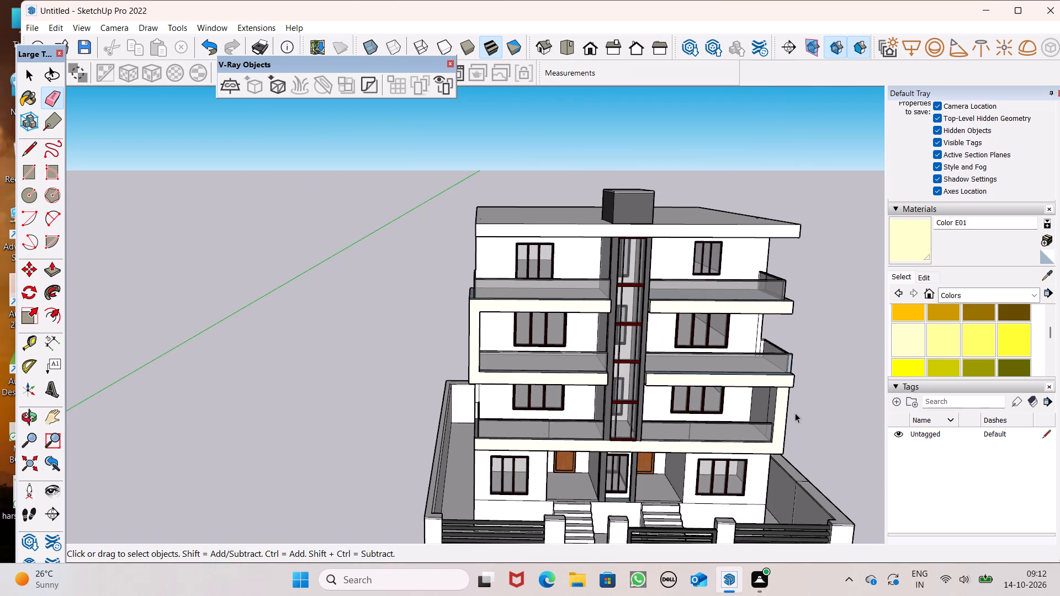
Paint the left ground-floor front wall, both porch door walls and the right porch's outer side wall with Color E01.
left_click(910, 237)
scroll(572, 531, "up", 8)
left_click(517, 449)
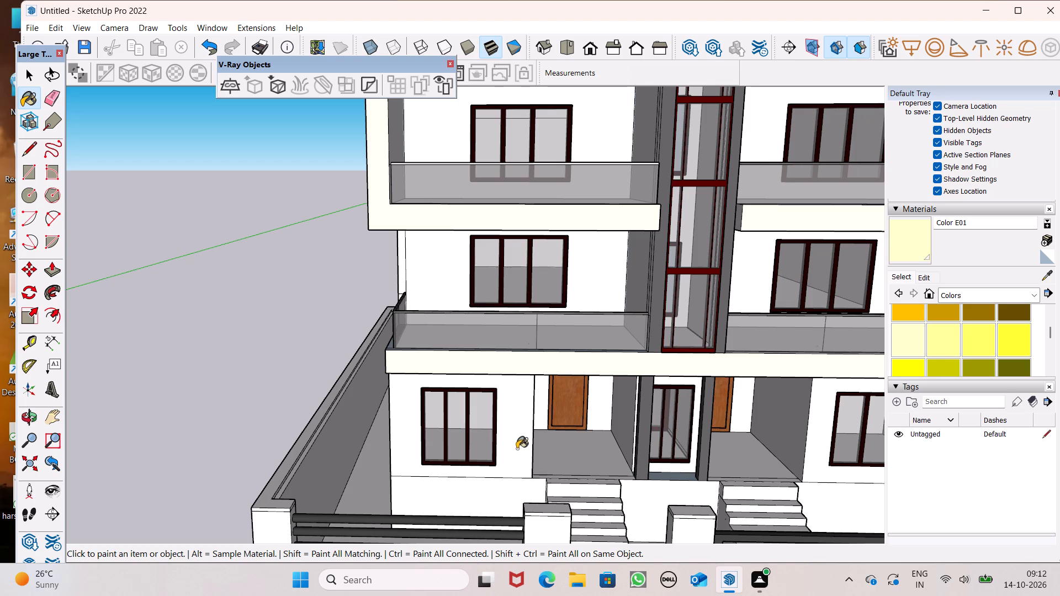
left_click(596, 406)
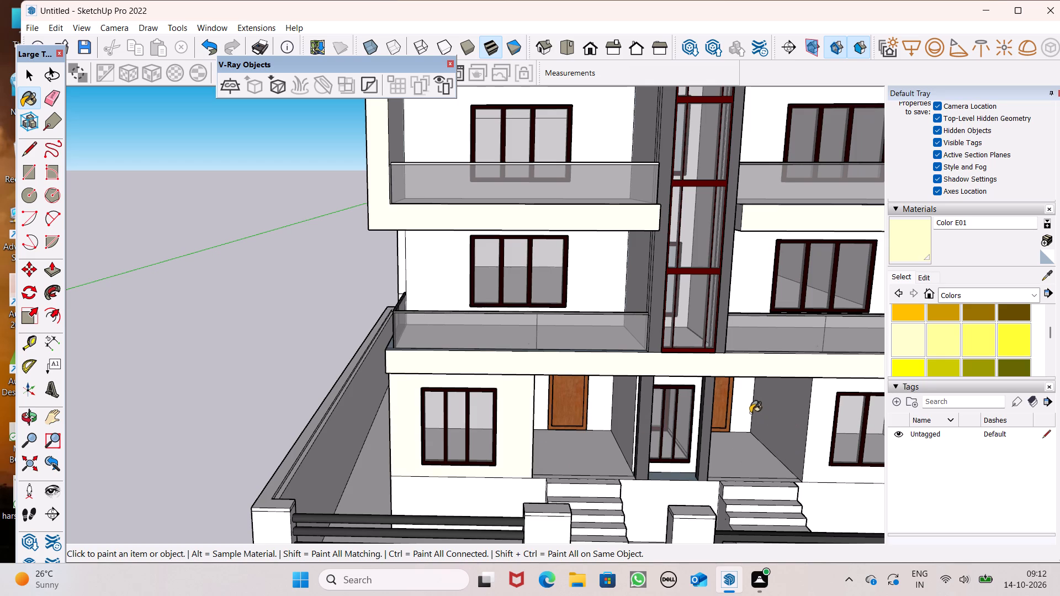
left_click(748, 410)
left_click(795, 420)
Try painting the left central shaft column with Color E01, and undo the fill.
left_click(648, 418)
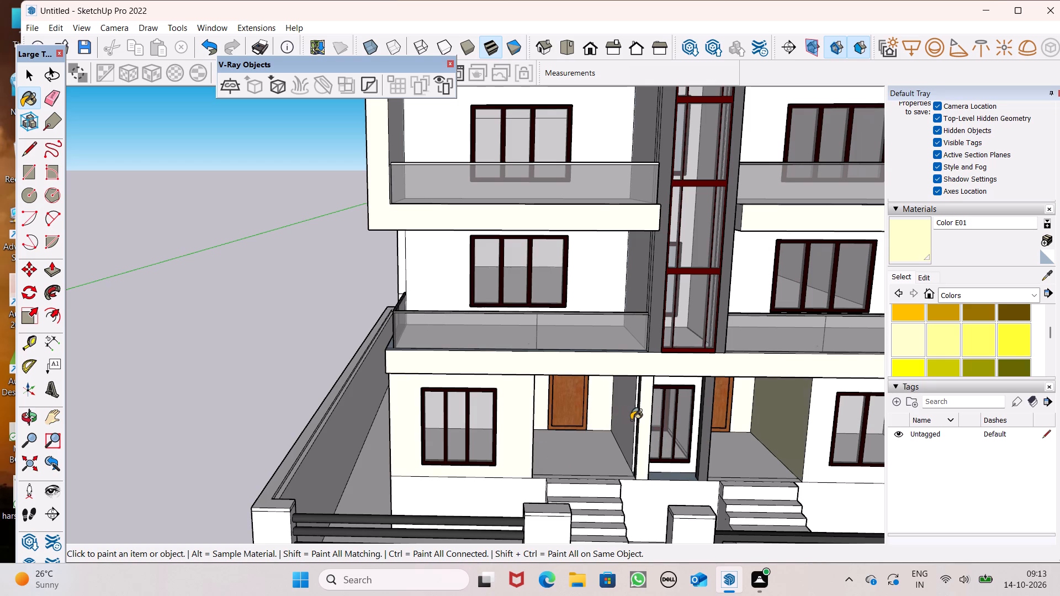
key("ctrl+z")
Paint the left porch's side wall beside the shaft and the wall around the central entrance window with Color E01.
left_click_drag(628, 414, 637, 419)
middle_click_drag(665, 440, 624, 389)
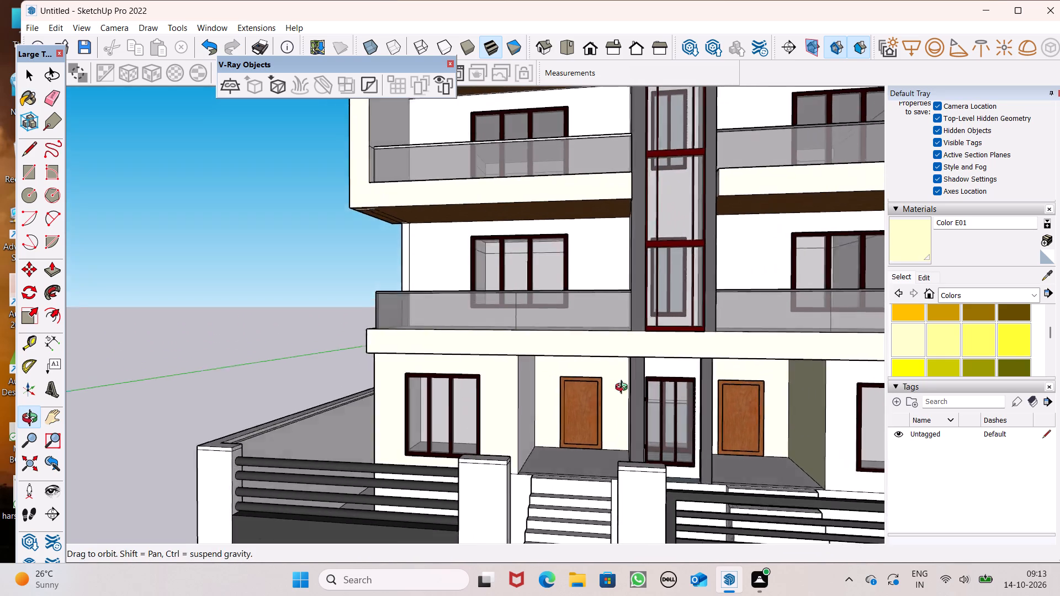
middle_click_drag(624, 389, 626, 389)
scroll(663, 379, "up", 6)
left_click(670, 369)
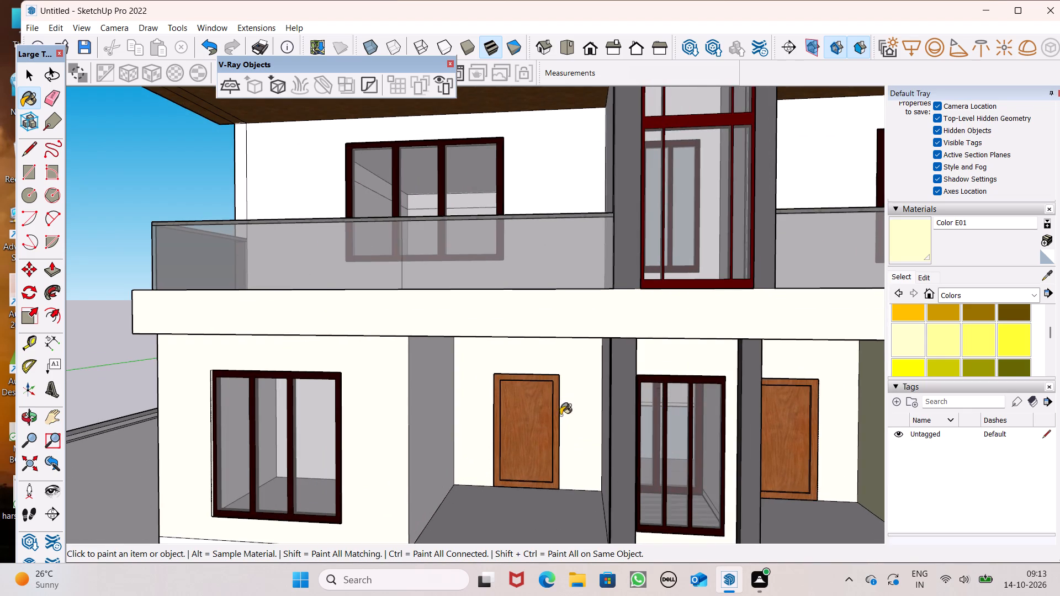
middle_click_drag(561, 417, 680, 442)
left_click(630, 414)
Paint the right porch's side wall beside the shaft and the left porch's outer side wall with Color E01.
scroll(637, 419, "up", 1)
scroll(637, 419, "down", 6)
scroll(657, 475, "up", 1)
middle_click_drag(657, 475, 508, 460)
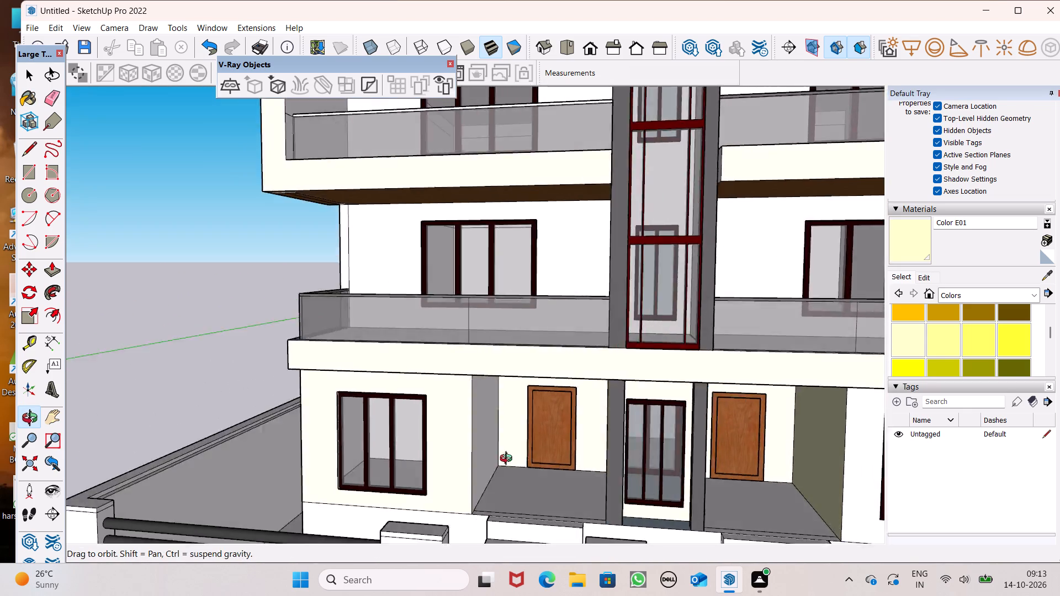
middle_click_drag(508, 460, 429, 446)
left_click_drag(681, 451, 661, 450)
left_click(439, 431)
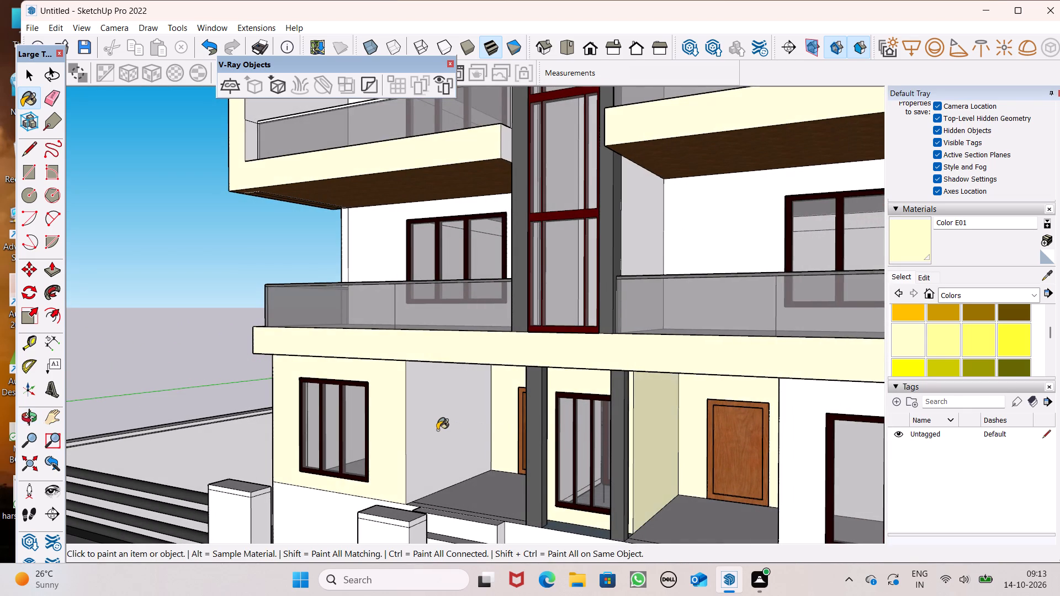
Paint the outer face of the right boundary wall with Stone Coursed Rough from the Brick, Cladding and Siding materials.
scroll(437, 430, "down", 10)
middle_click_drag(500, 499, 608, 498)
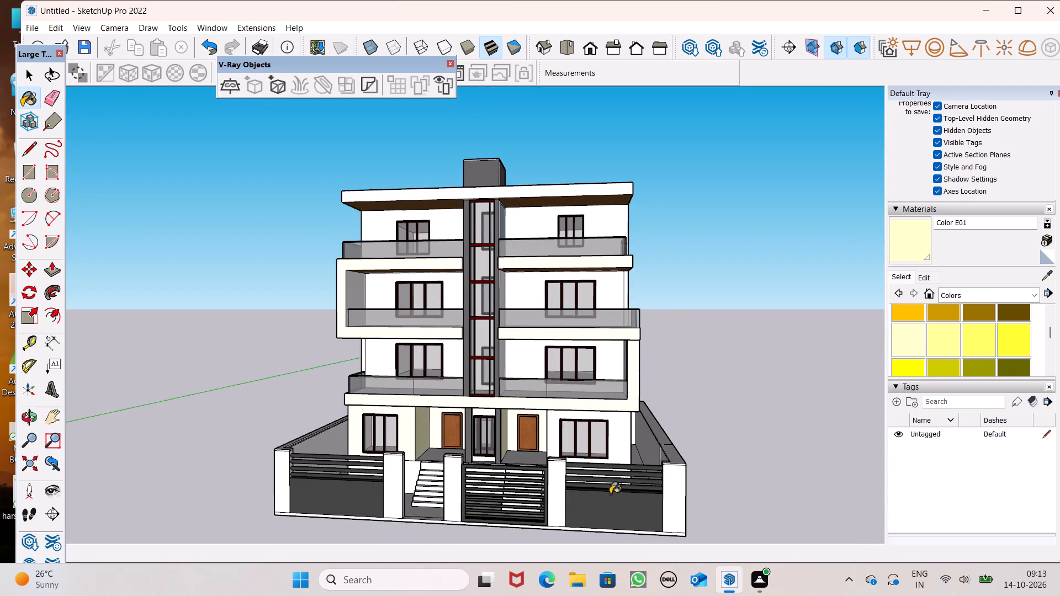
scroll(611, 455, "up", 5)
scroll(646, 459, "down", 5)
middle_click_drag(658, 467, 695, 489)
scroll(659, 467, "up", 1)
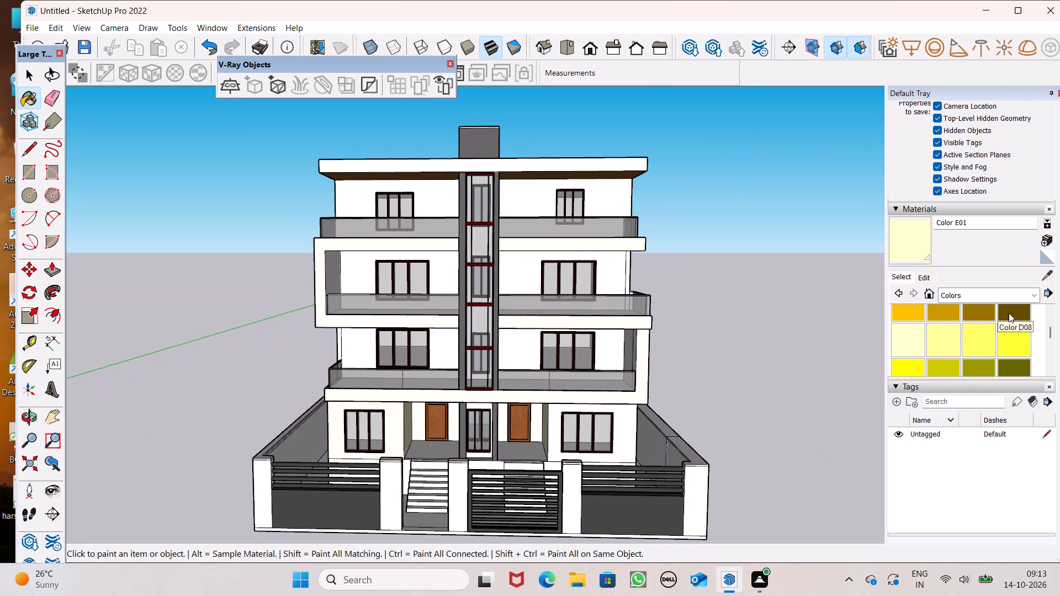
left_click(1019, 299)
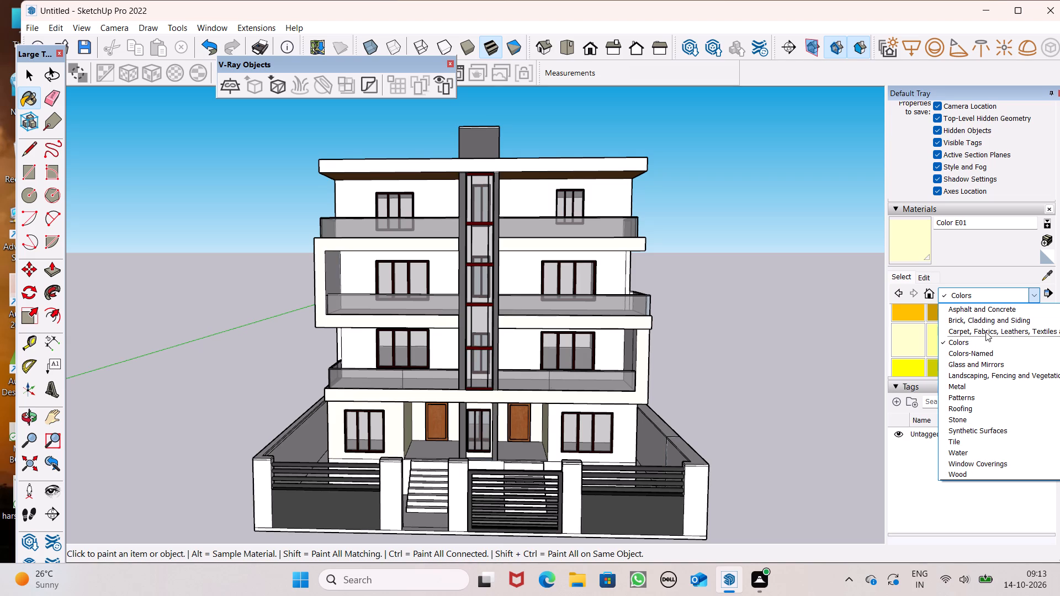
left_click(990, 318)
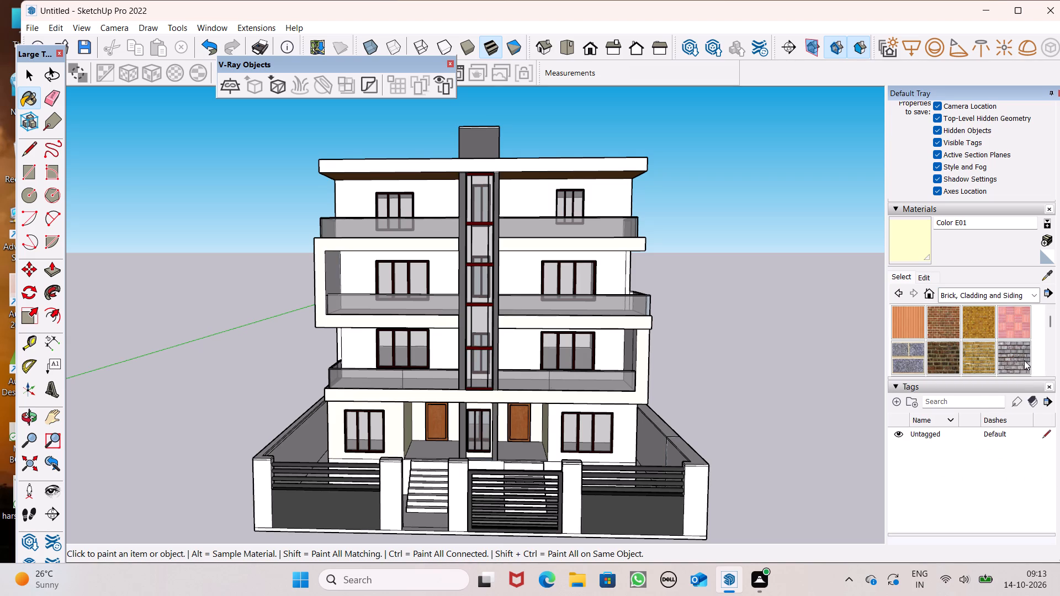
scroll(1024, 359, "down", 2)
left_click(987, 329)
middle_click_drag(912, 393, 788, 409)
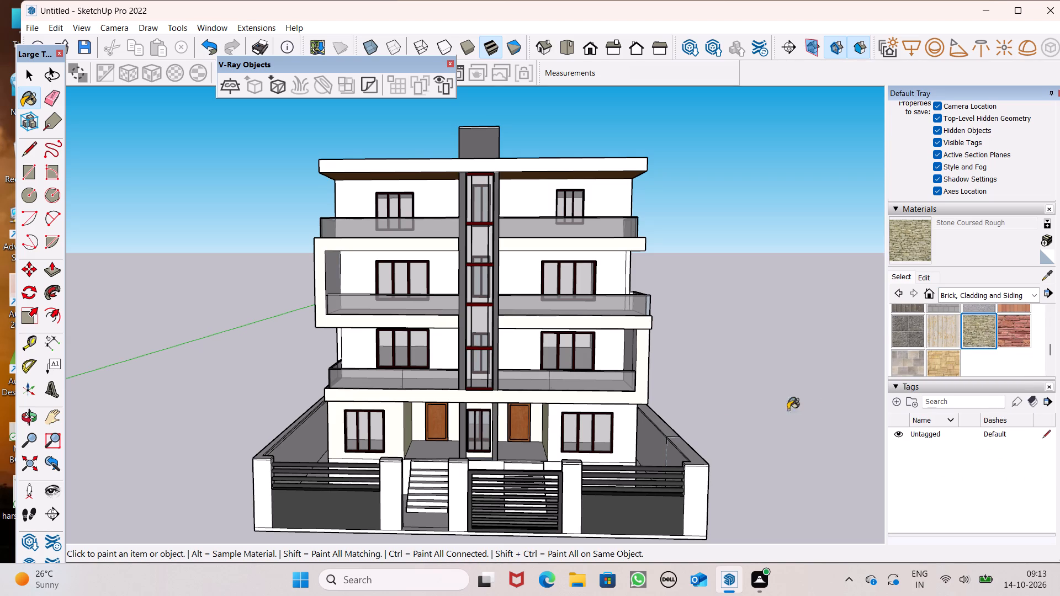
middle_click_drag(788, 409, 531, 409)
scroll(637, 378, "down", 4)
middle_click_drag(694, 451, 383, 462)
scroll(476, 505, "up", 2)
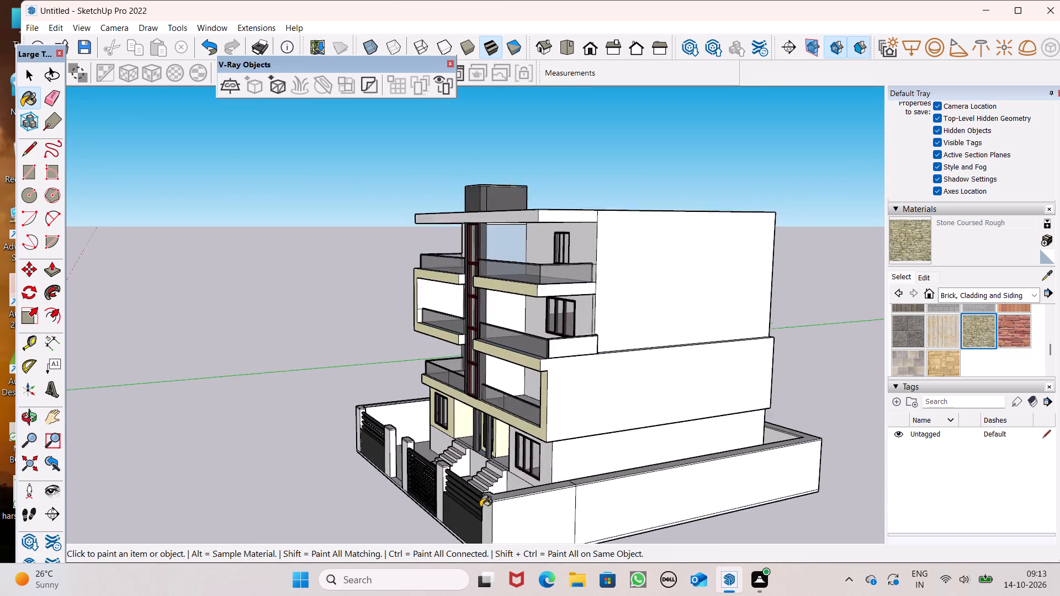
scroll(480, 507, "up", 2)
left_click_drag(621, 505, 607, 504)
left_click(539, 509)
Erase the dividing lines across the outer face and the top of the right boundary wall.
scroll(556, 486, "down", 5)
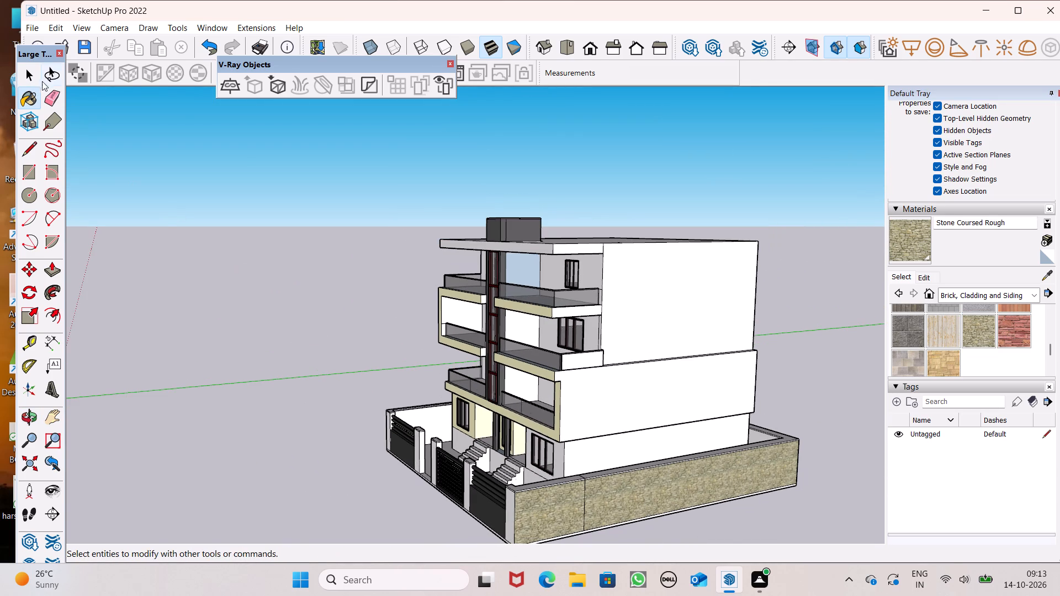
left_click(56, 95)
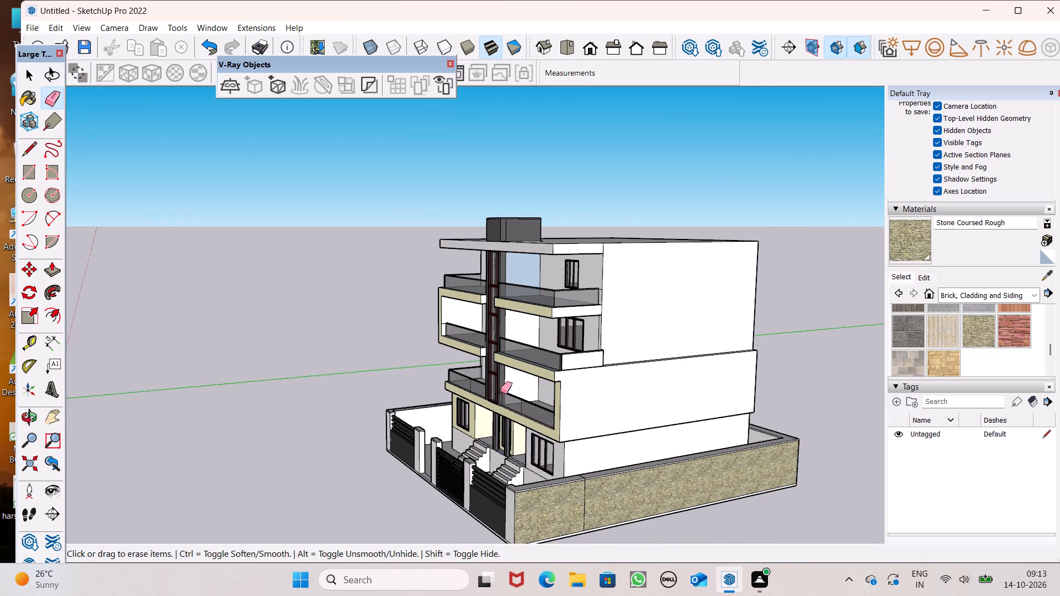
scroll(658, 526, "up", 5)
left_click_drag(564, 495, 524, 502)
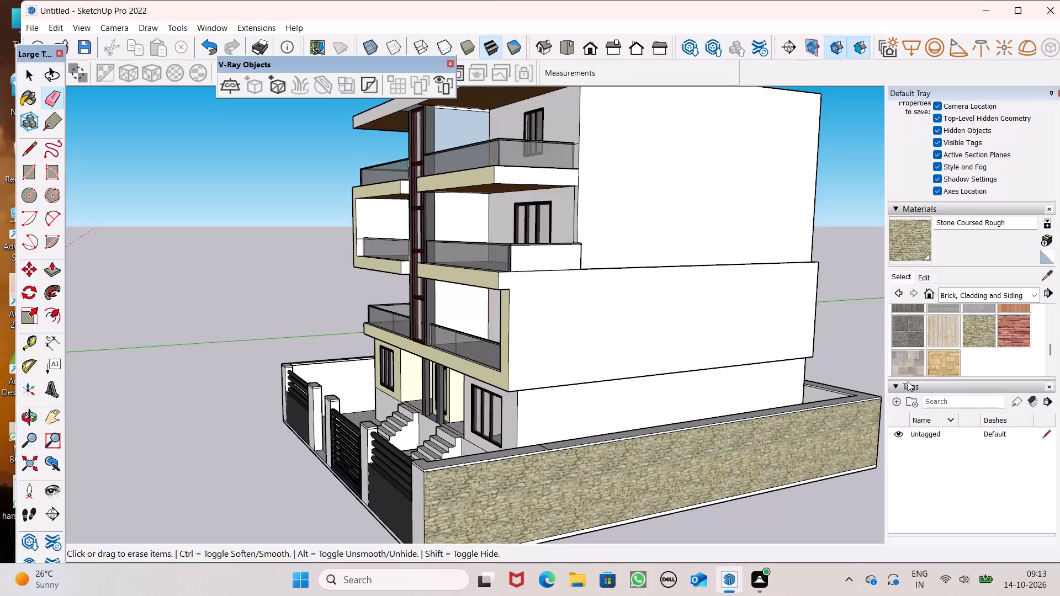
middle_click_drag(692, 474, 737, 555)
scroll(693, 500, "up", 1)
scroll(592, 518, "up", 6)
left_click_drag(579, 453, 570, 461)
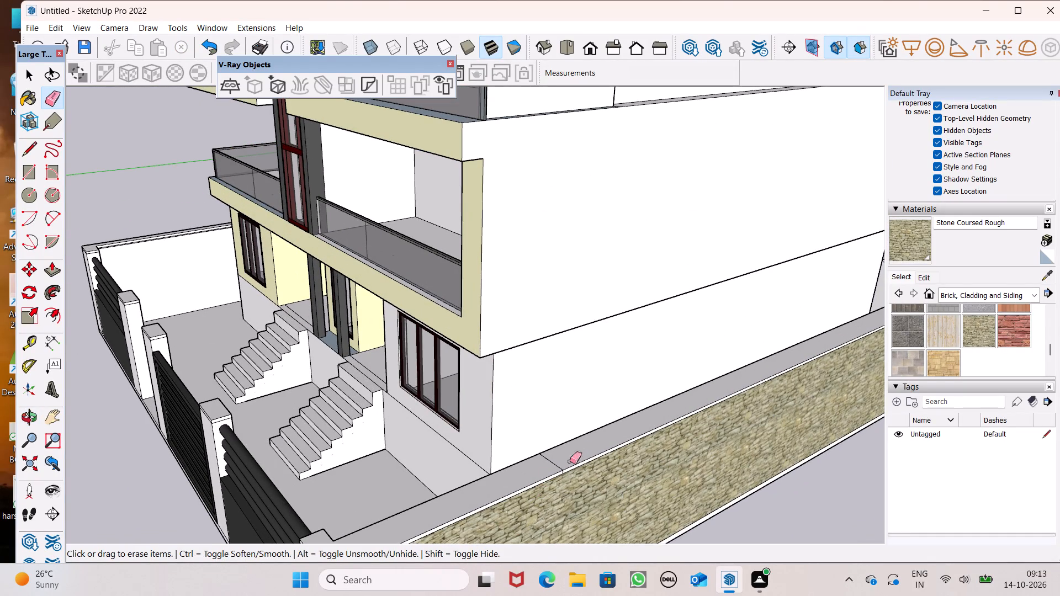
left_click_drag(570, 461, 555, 466)
Paint the outer faces of the rear and left boundary walls with Stone Coursed Rough.
left_click(899, 249)
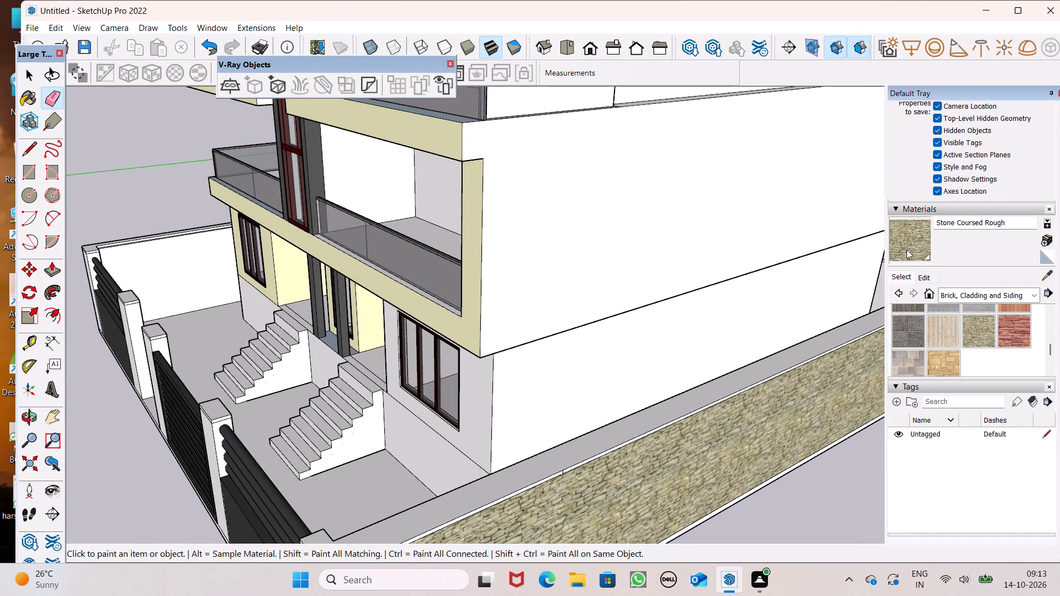
scroll(728, 380, "down", 5)
middle_click_drag(720, 469, 167, 356)
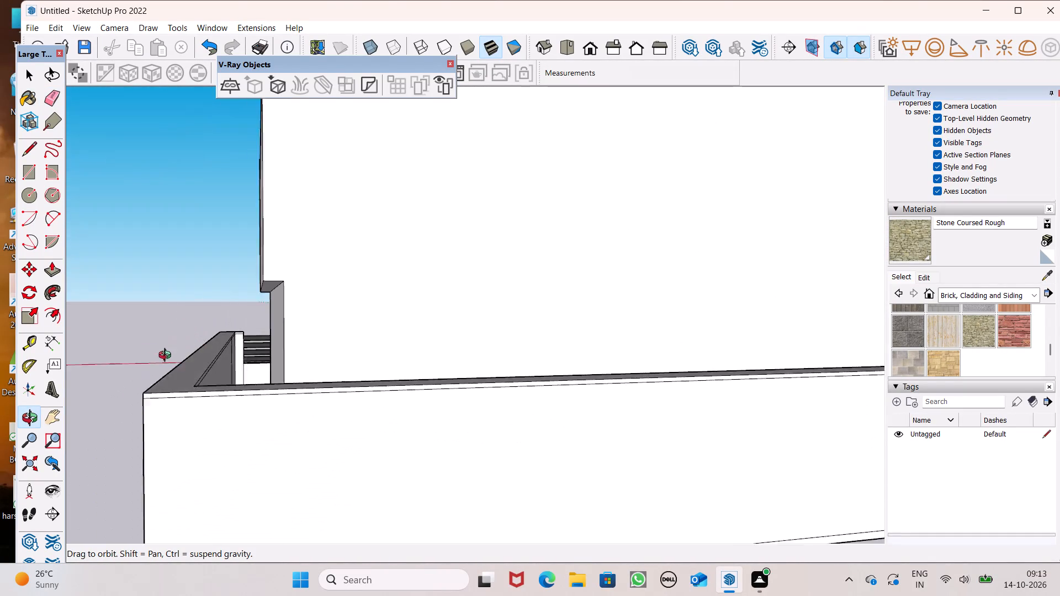
middle_click_drag(167, 356, 169, 354)
left_click(303, 467)
scroll(255, 434, "down", 6)
middle_click_drag(226, 464, 877, 474)
scroll(336, 465, "up", 1)
middle_click_drag(336, 465, 343, 469)
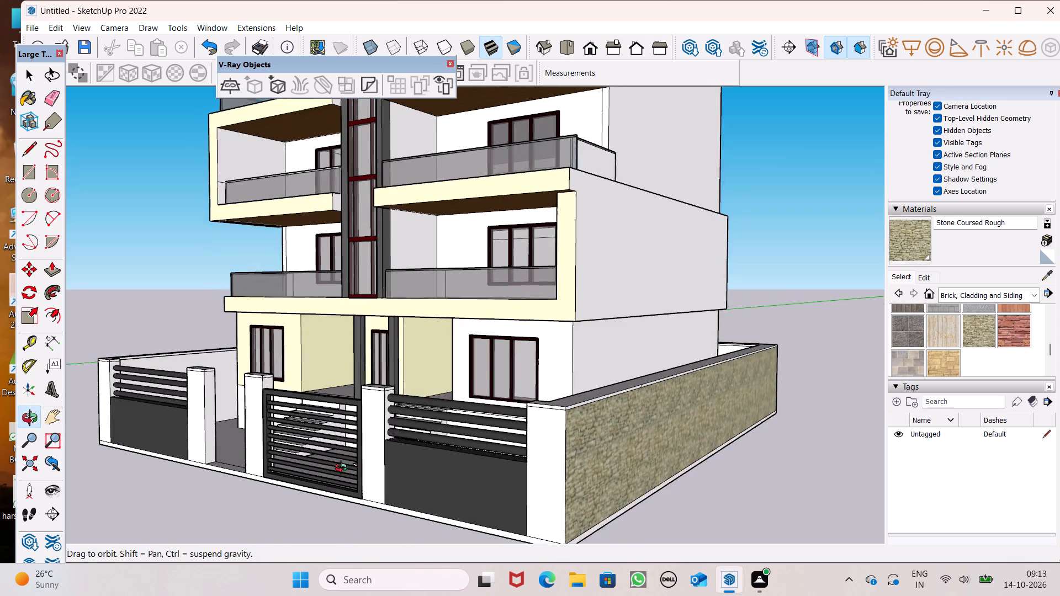
middle_click_drag(343, 469, 664, 457)
middle_click_drag(181, 459, 404, 450)
left_click_drag(188, 492, 193, 492)
Paint the top surface of the boundary wall with Stone Coursed Rough.
scroll(433, 380, "down", 3)
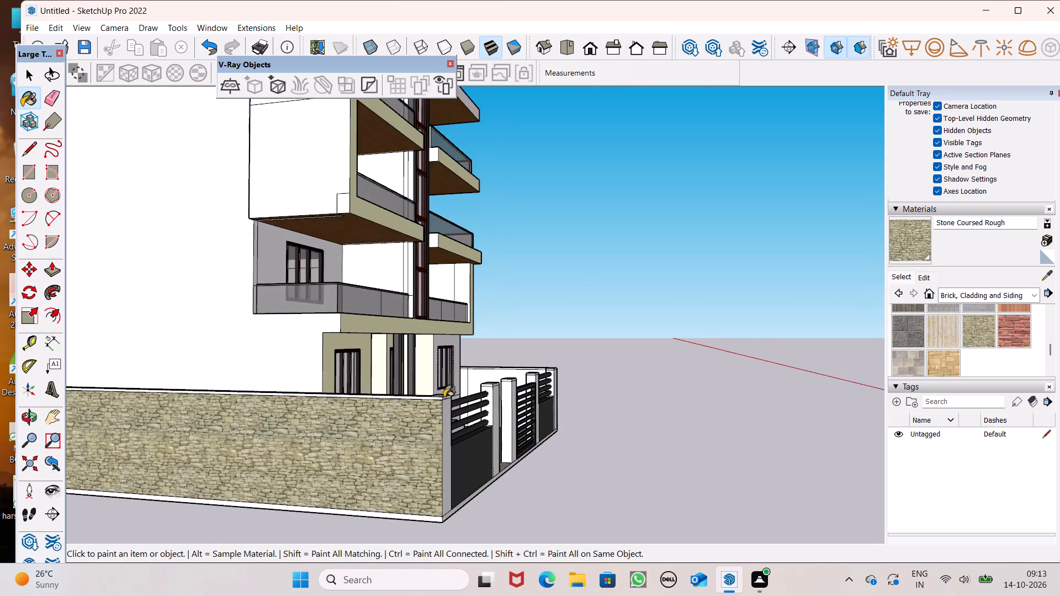
middle_click_drag(503, 444, 372, 522)
scroll(591, 407, "down", 3)
middle_click_drag(643, 442, 449, 426)
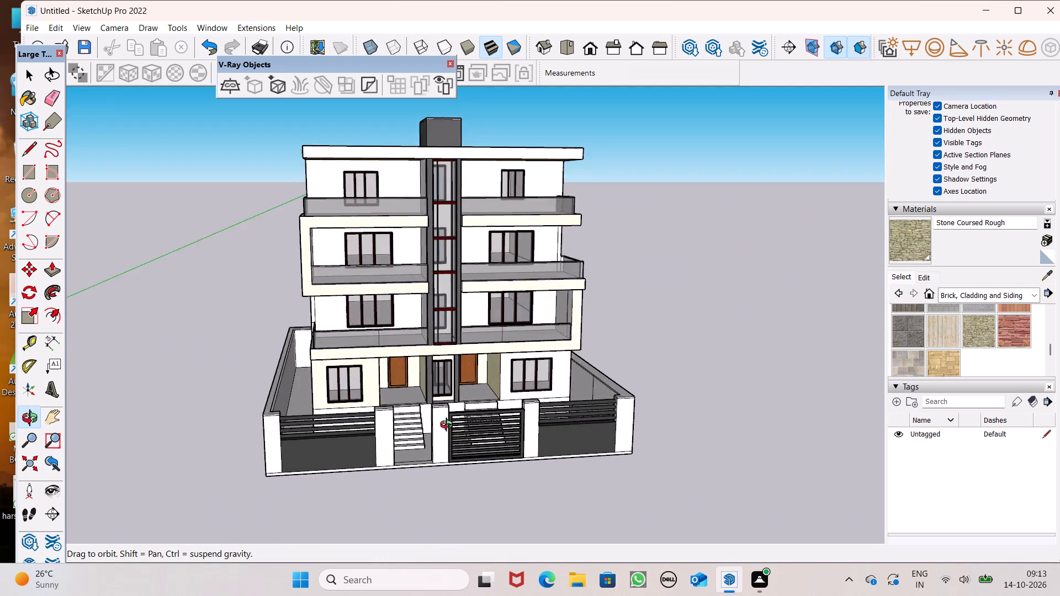
middle_click_drag(449, 426, 353, 440)
scroll(534, 398, "up", 5)
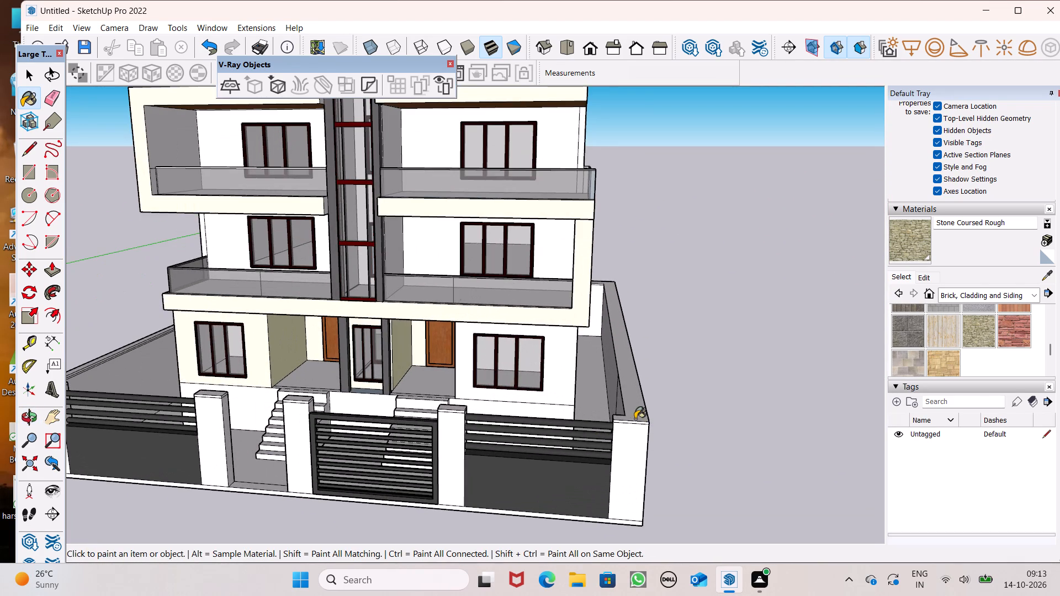
left_click(635, 419)
Paint the tops of the front gate pillars with Stone Coursed Rough.
scroll(640, 408, "down", 6)
scroll(306, 414, "up", 6)
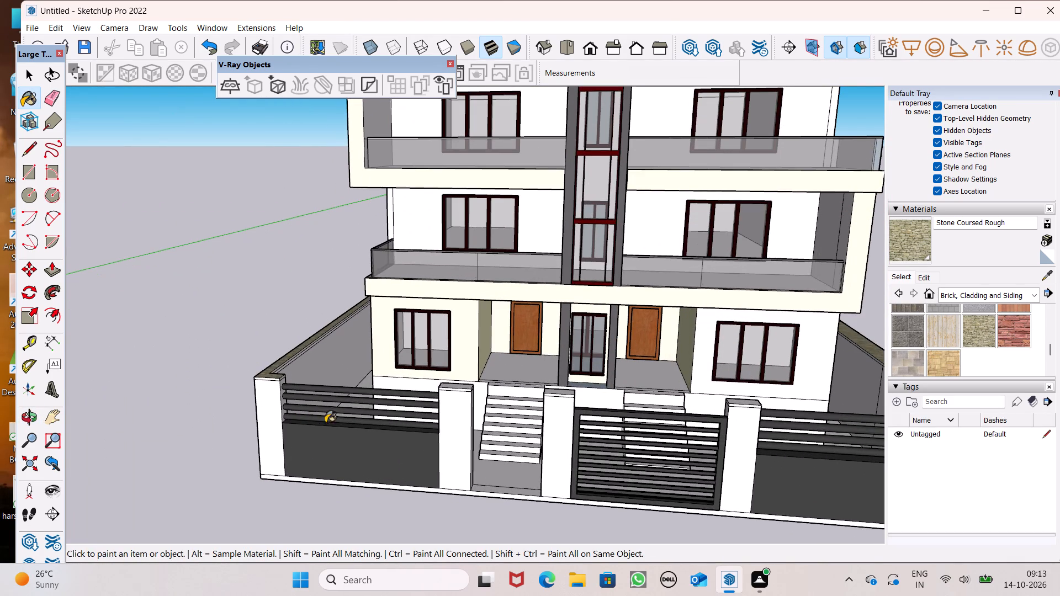
scroll(480, 384, "up", 1)
middle_click_drag(480, 448, 481, 514)
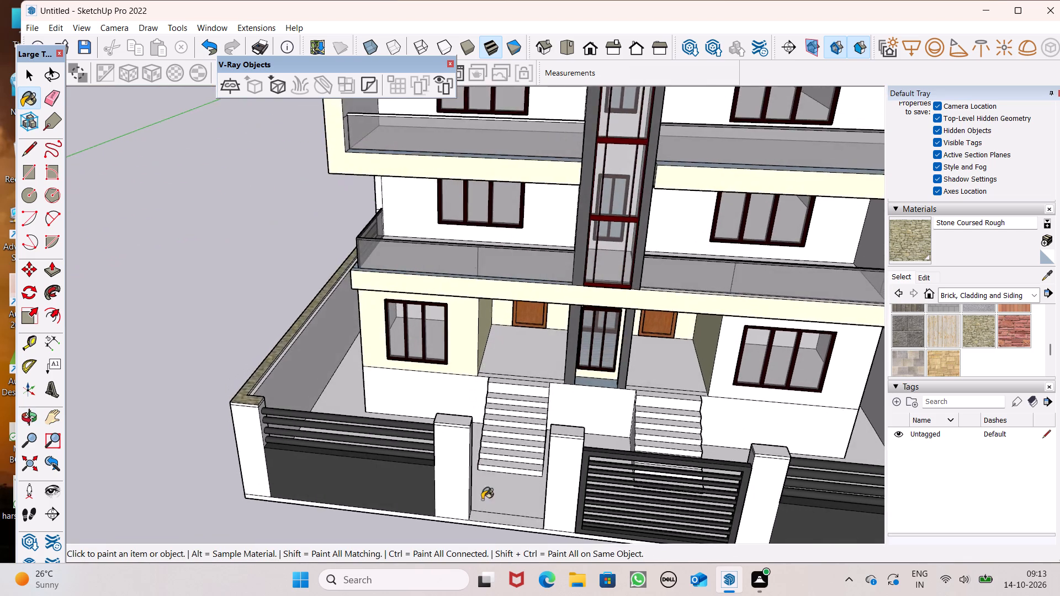
scroll(484, 464, "up", 4)
left_click(438, 393)
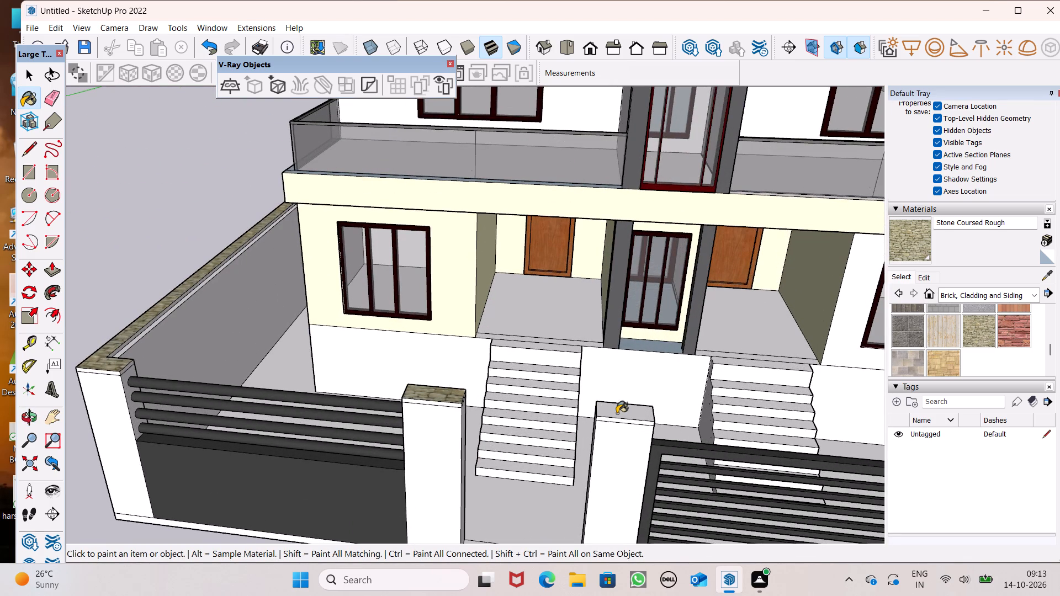
left_click(617, 413)
scroll(304, 398, "down", 7)
scroll(624, 424, "up", 5)
left_click(635, 425)
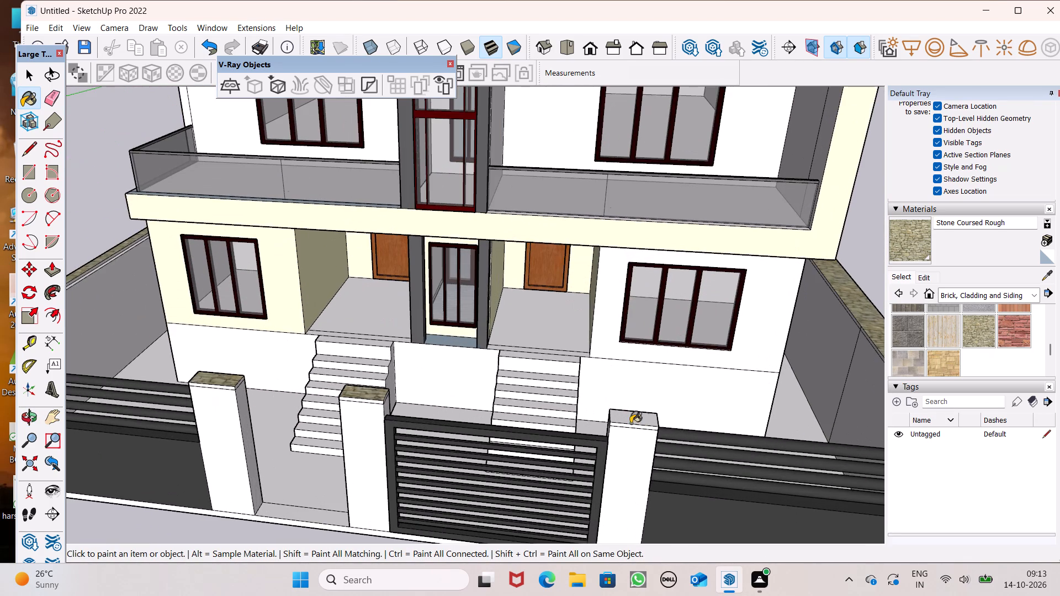
Paint an upper tread of the right entrance staircase with Color E01 from the Colors materials.
scroll(575, 413, "down", 5)
left_click(980, 294)
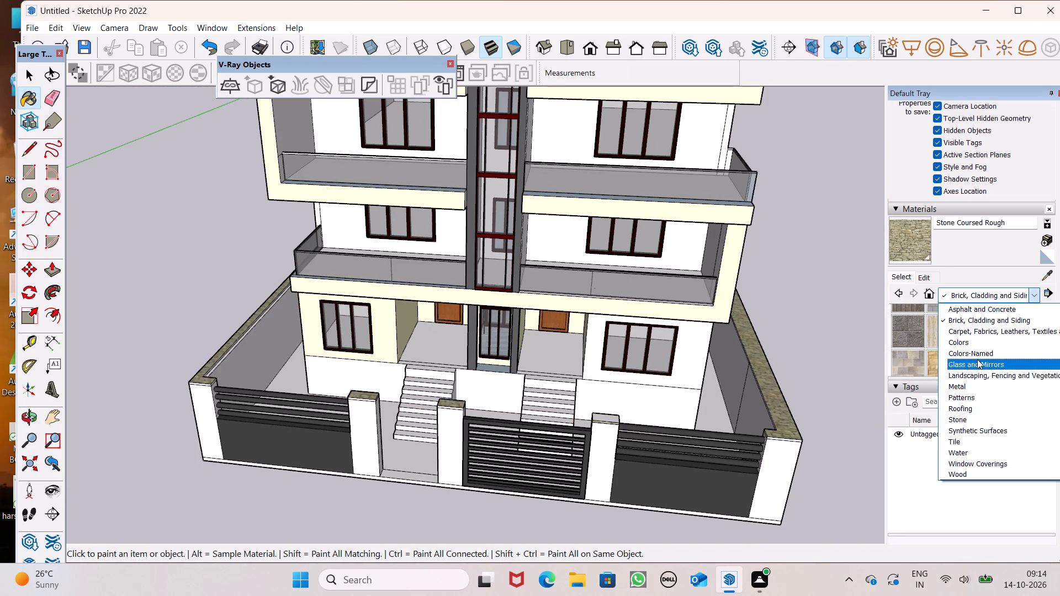
left_click(953, 339)
scroll(925, 340, "down", 1)
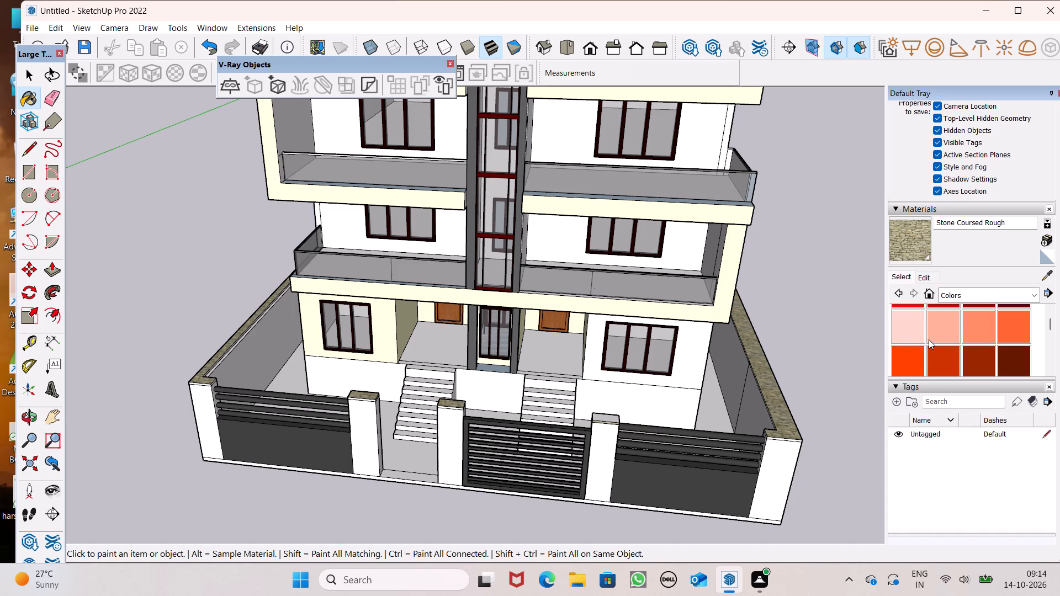
scroll(950, 338, "down", 3)
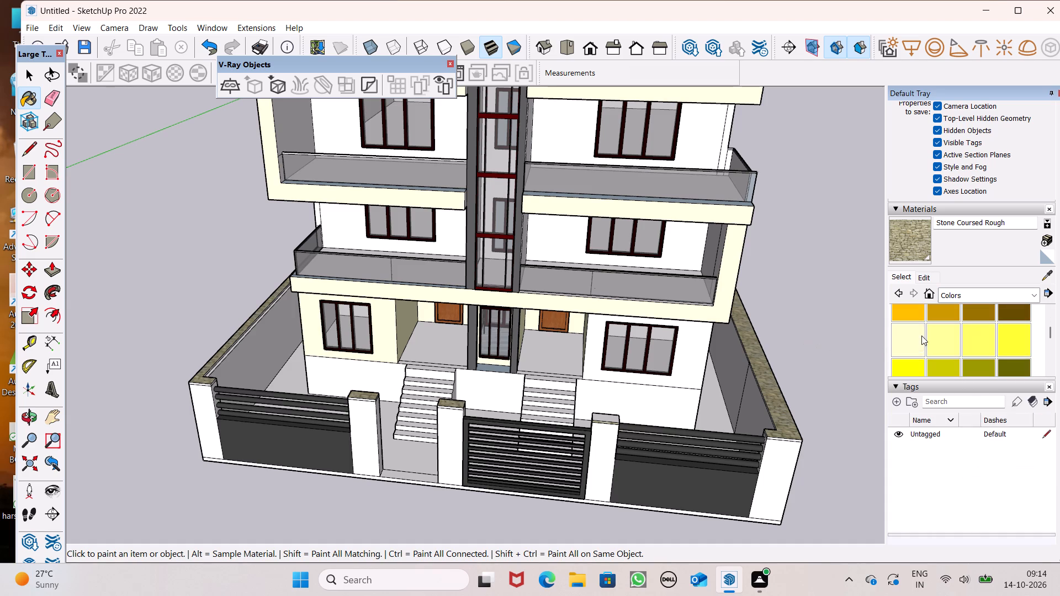
left_click(899, 338)
left_click(552, 389)
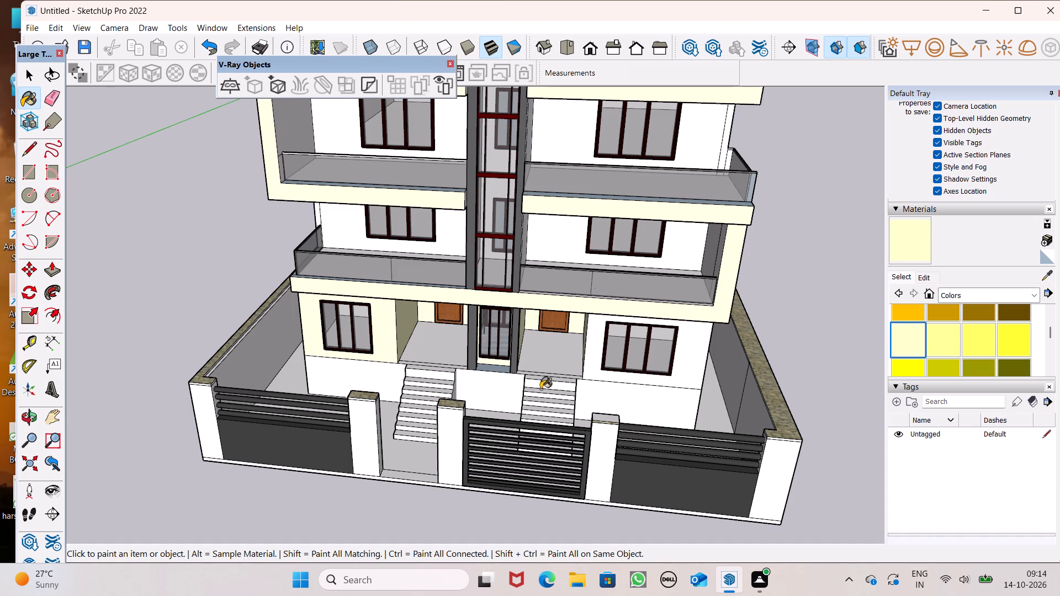
Paint the lower treads and risers of the left entrance staircase with Color E01.
middle_click_drag(502, 433, 788, 409)
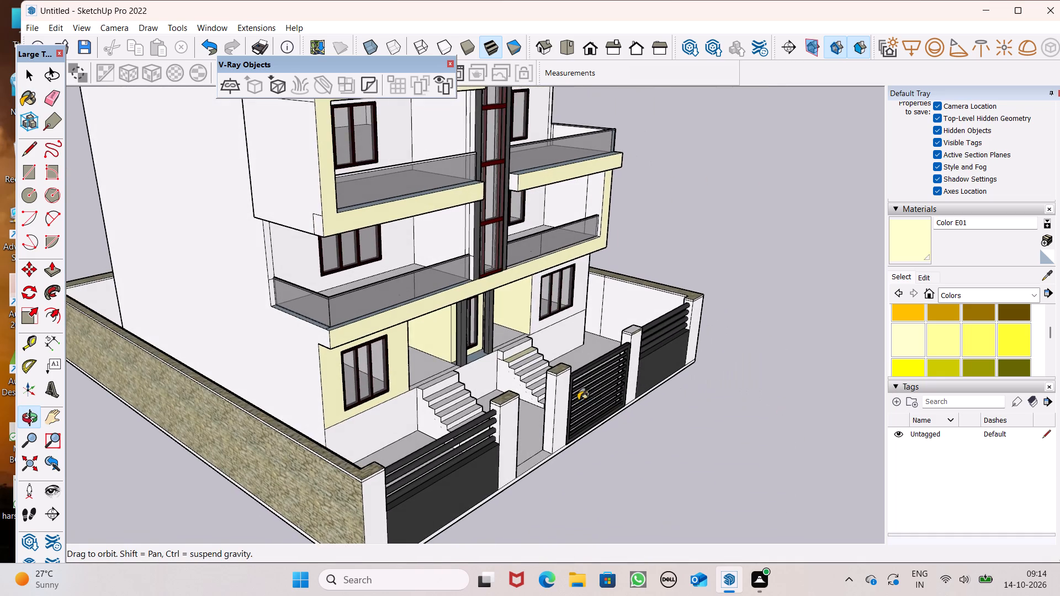
scroll(499, 407, "up", 7)
scroll(446, 397, "up", 6)
left_click(440, 391)
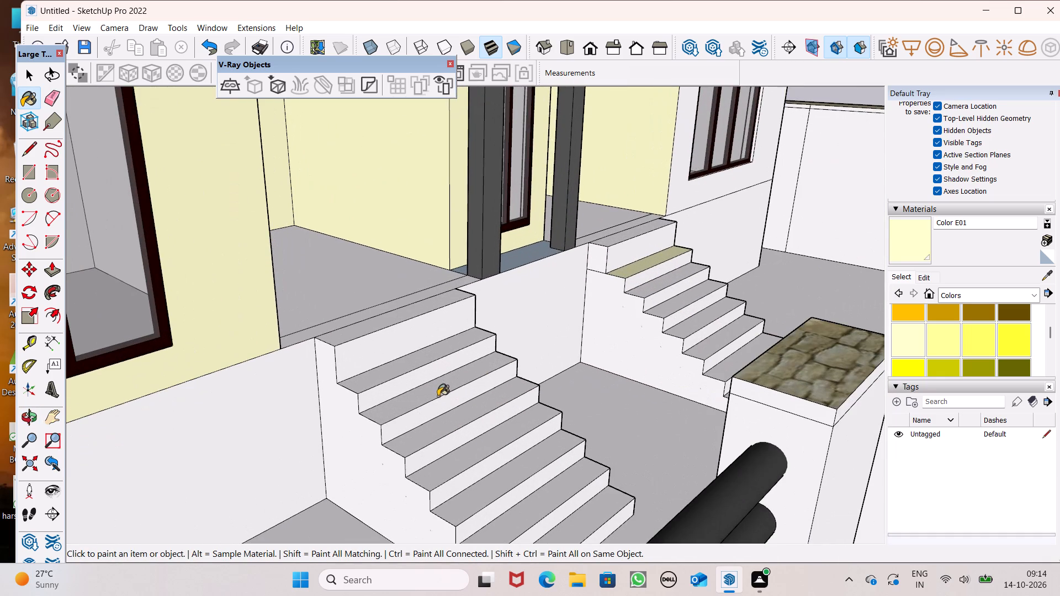
left_click_drag(437, 425, 437, 451)
left_click(437, 451)
left_click_drag(447, 459, 454, 470)
left_click_drag(466, 492, 469, 501)
left_click_drag(471, 499, 495, 507)
left_click(526, 510)
left_click_drag(527, 516, 534, 512)
left_click_drag(555, 513, 562, 517)
left_click_drag(574, 523, 577, 518)
left_click(579, 517)
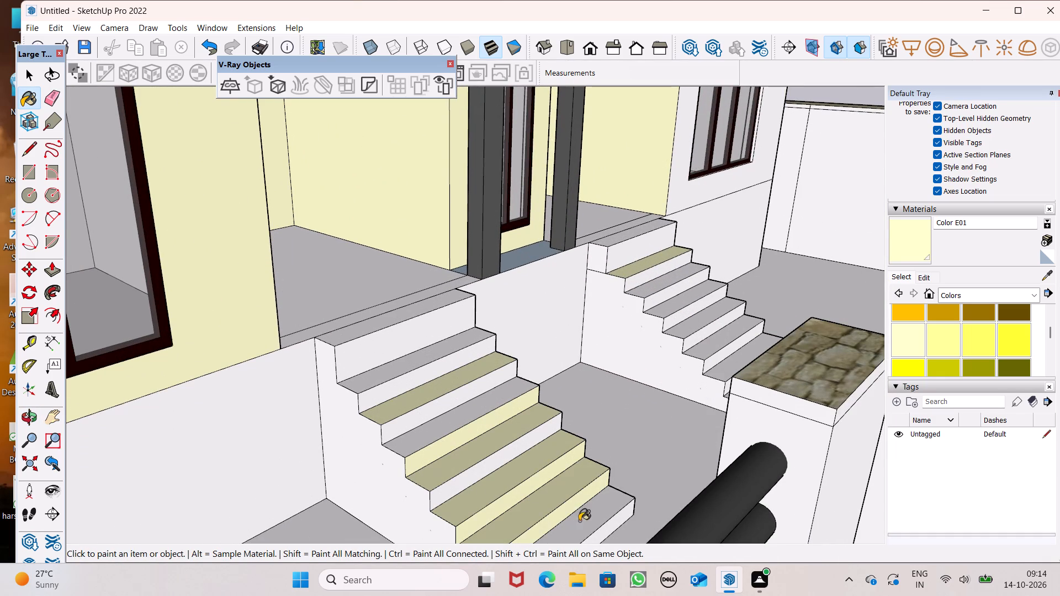
Paint the remaining treads and risers up to the top of the left entrance staircase with Color E01.
left_click_drag(477, 481, 477, 475)
left_click(477, 464)
left_click(465, 397)
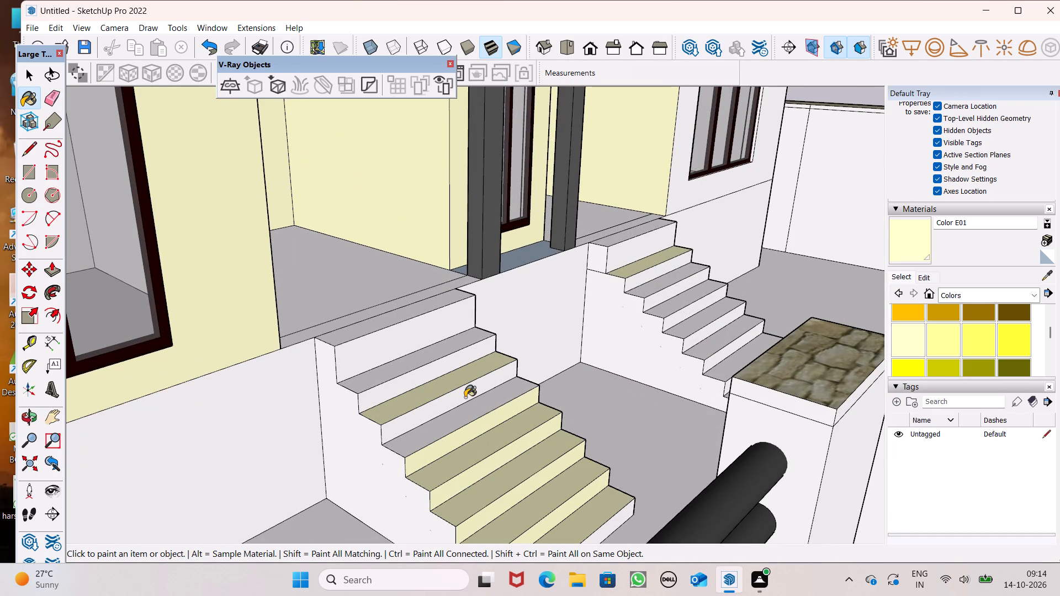
left_click_drag(463, 422, 462, 417)
left_click(446, 371)
left_click(438, 343)
left_click(431, 321)
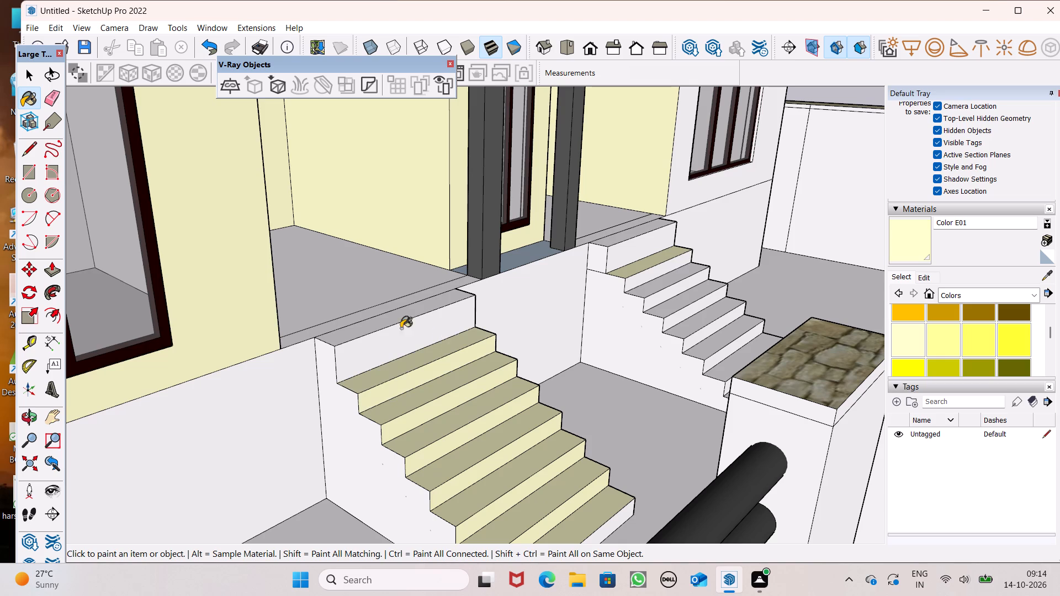
left_click(378, 328)
Paint both side faces and the bottom riser of the left entrance staircase with Color E01.
left_click_drag(357, 414, 352, 414)
scroll(381, 374, "down", 2)
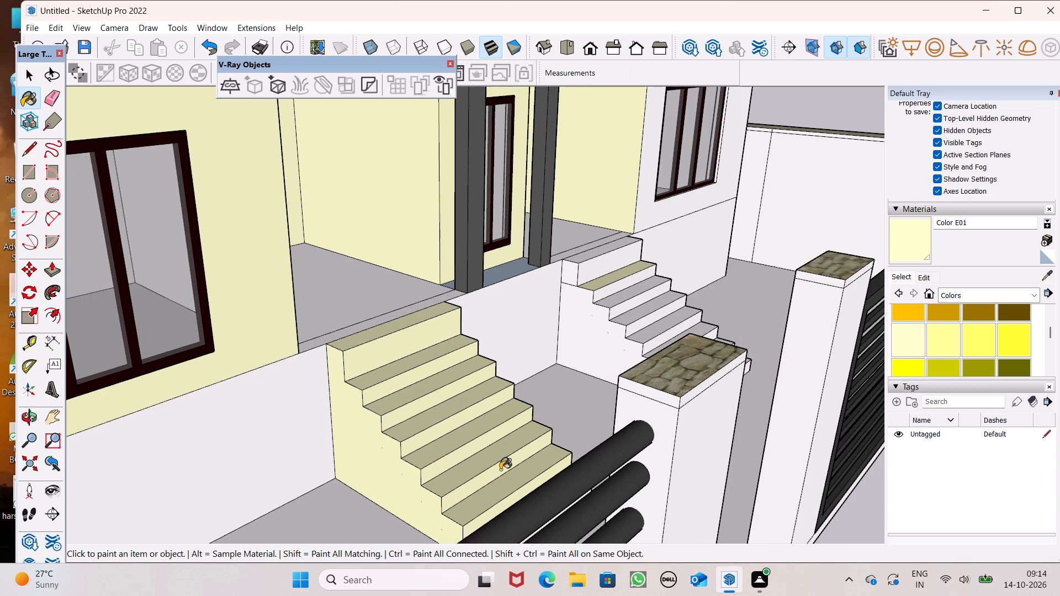
middle_click_drag(525, 499, 570, 514)
scroll(506, 489, "up", 7)
left_click(502, 513)
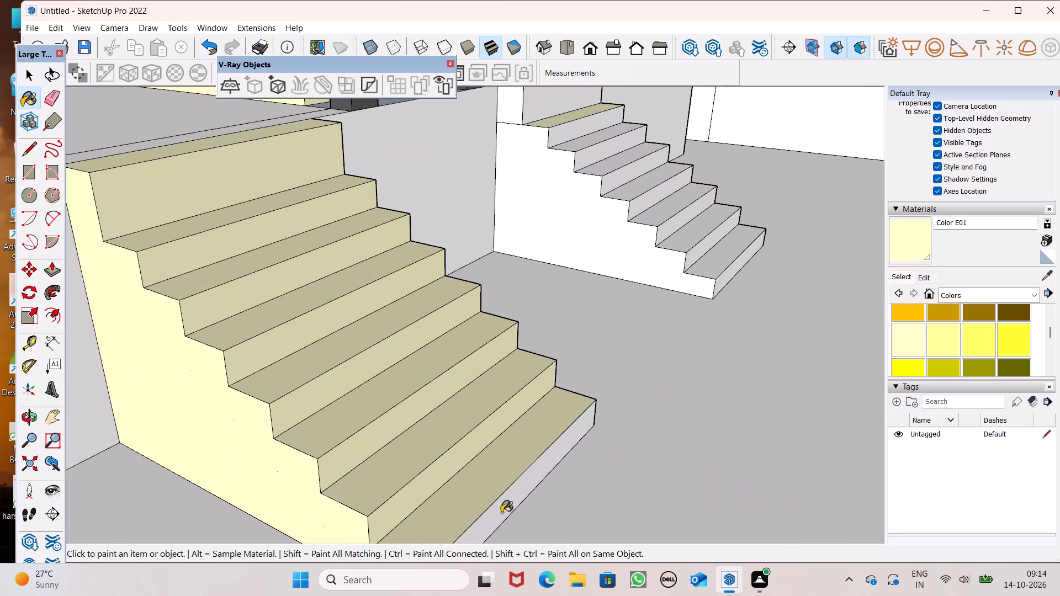
scroll(523, 379, "down", 5)
scroll(474, 509, "up", 5)
left_click(449, 491)
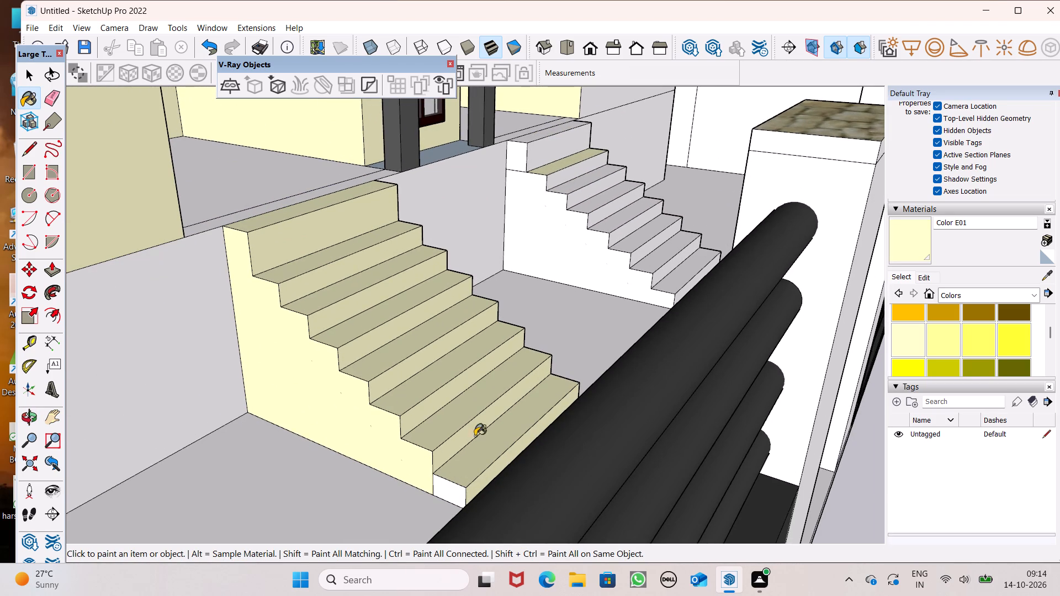
middle_click_drag(513, 390, 37, 442)
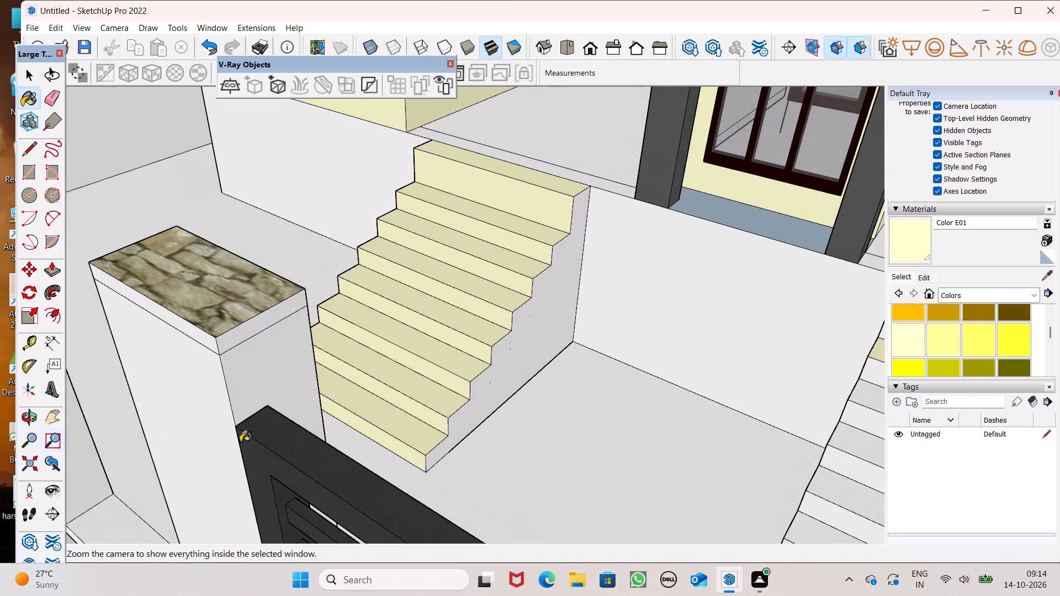
left_click(522, 354)
Paint both side faces of the right entrance staircase with Color E01.
scroll(402, 379, "down", 3)
middle_click_drag(435, 446, 688, 486)
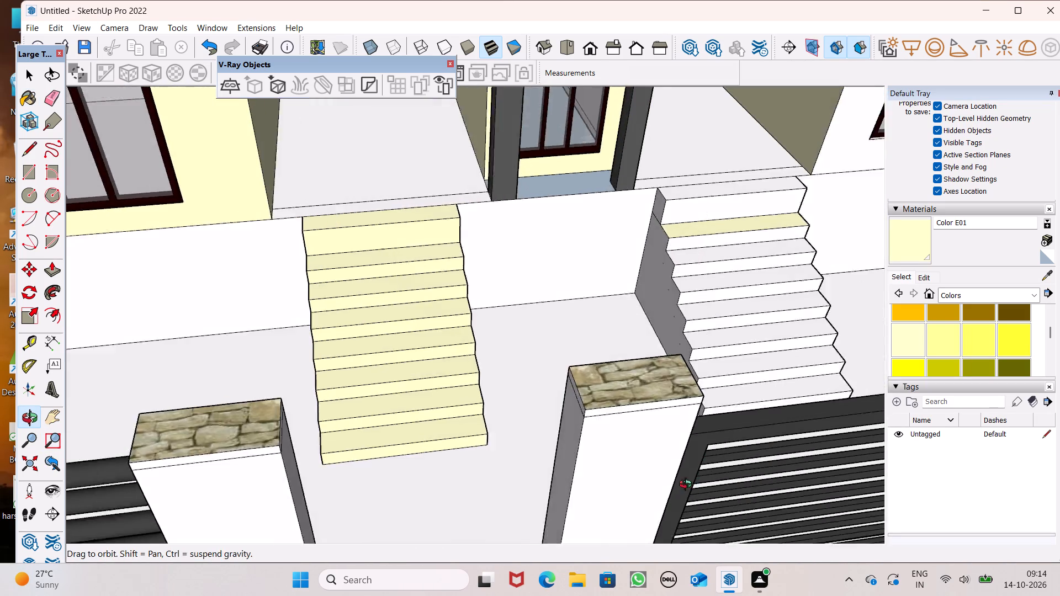
middle_click_drag(688, 486, 711, 449)
left_click(637, 249)
scroll(641, 255, "down", 3)
middle_click_drag(645, 274, 516, 288)
scroll(642, 279, "up", 2)
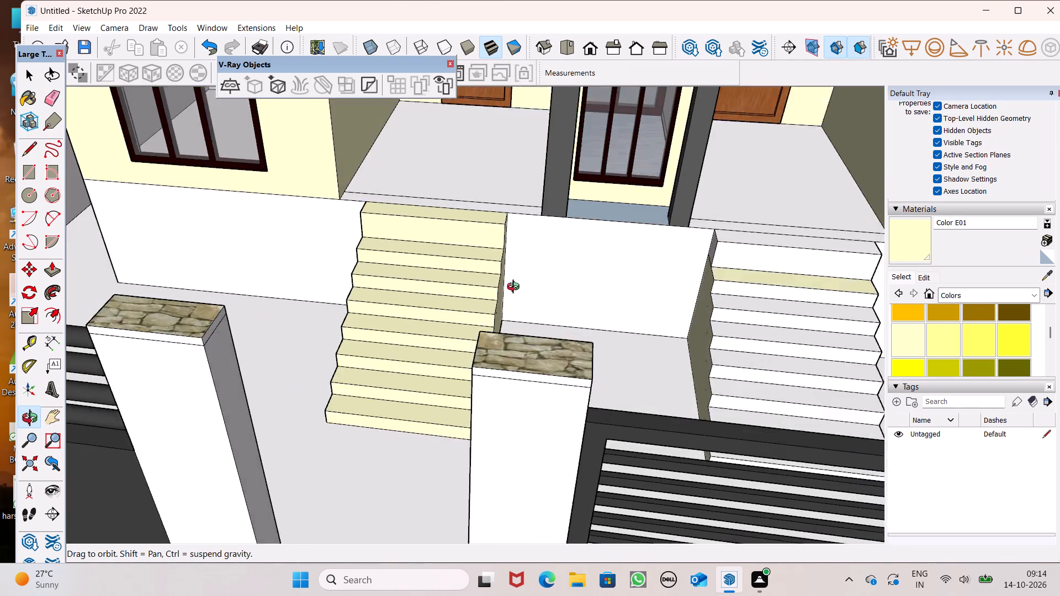
middle_click_drag(516, 288, 313, 294)
scroll(294, 286, "down", 5)
scroll(620, 483, "up", 4)
left_click_drag(579, 430, 571, 419)
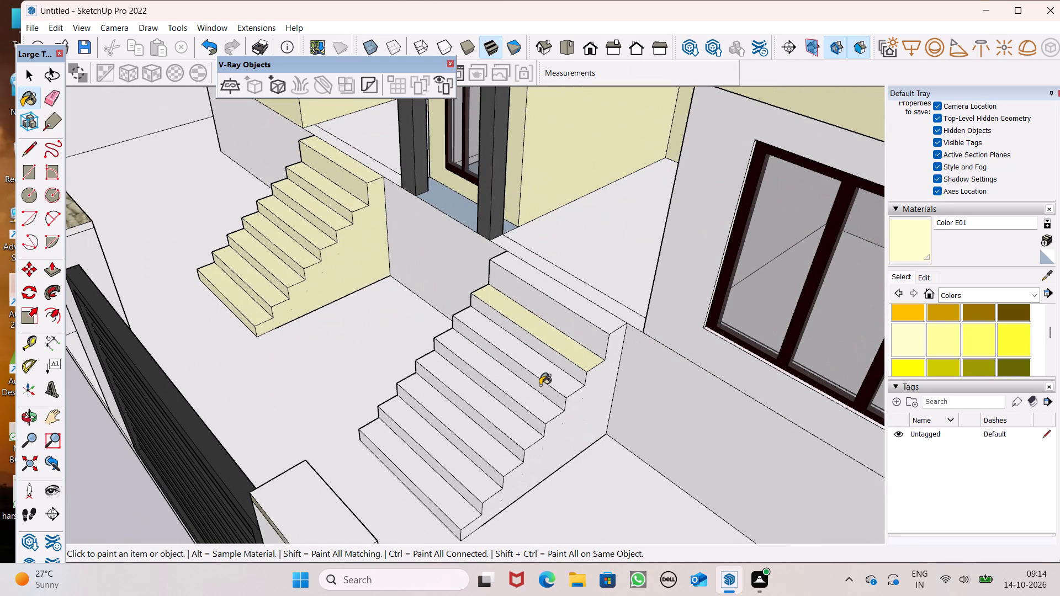
Paint the upper and middle treads and risers of the right entrance staircase with Color E01.
left_click(545, 375)
left_click(537, 386)
double_click(533, 396)
left_click(521, 406)
left_click(506, 417)
left_click_drag(500, 424, 491, 428)
left_click(485, 431)
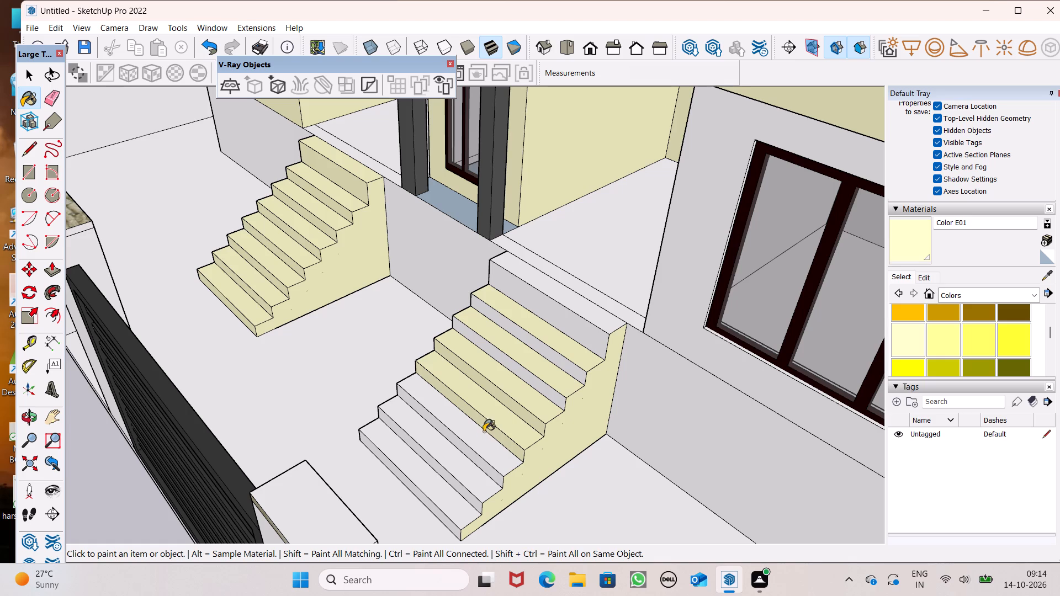
double_click(479, 443)
left_click_drag(468, 457, 459, 466)
left_click(452, 464)
left_click(449, 458)
left_click_drag(447, 451, 450, 445)
left_click(457, 437)
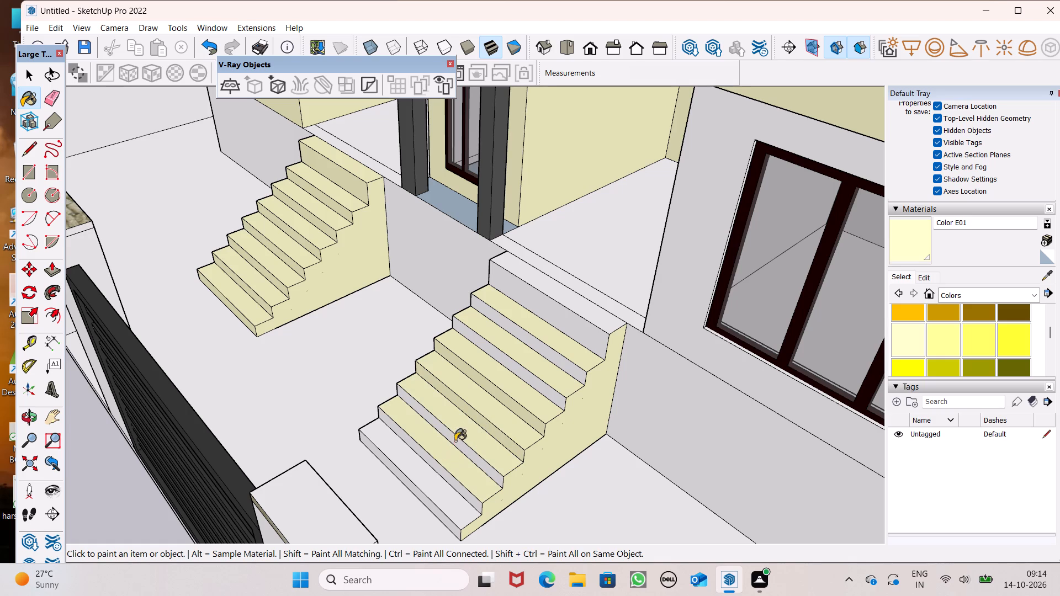
Paint the remaining lower treads, bottom riser, and top riser and surface of the right entrance staircase with Color E01.
left_click_drag(455, 441, 447, 456)
left_click_drag(437, 461, 434, 470)
double_click(433, 466)
left_click(419, 480)
left_click(412, 487)
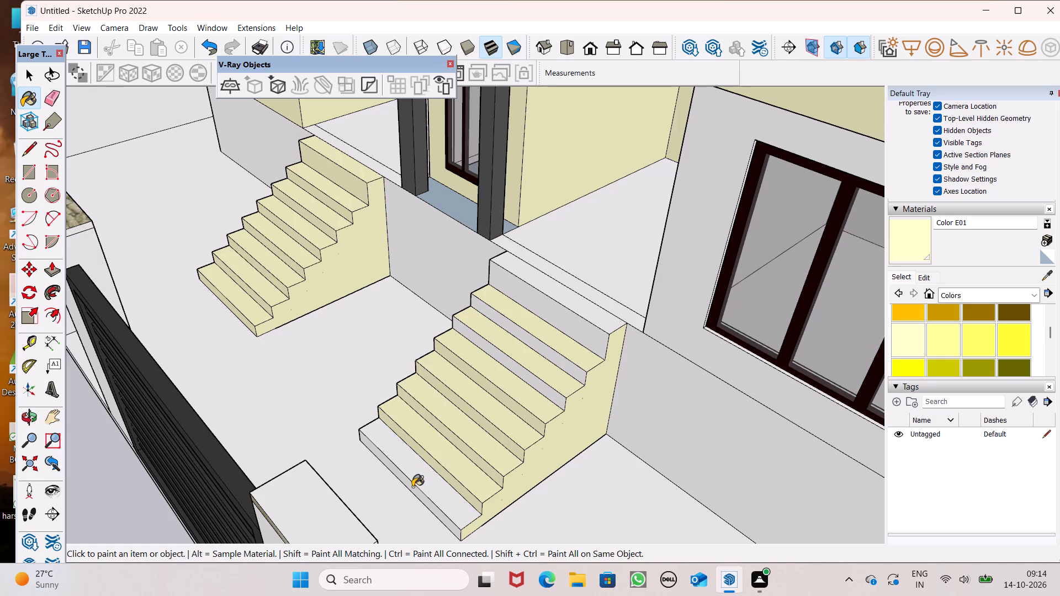
left_click(540, 392)
left_click_drag(565, 379, 570, 369)
left_click(585, 336)
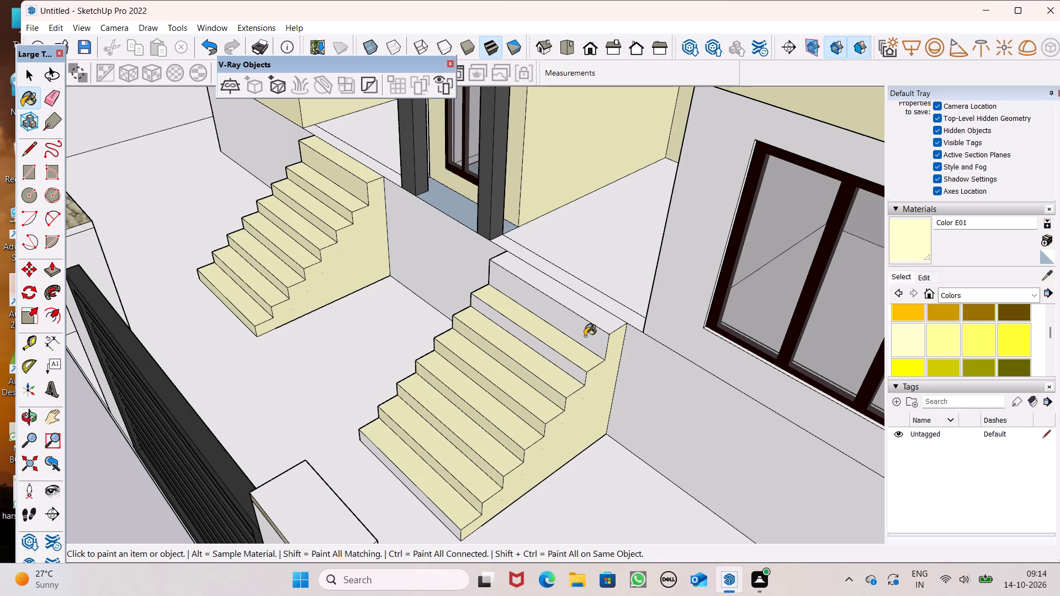
left_click(596, 318)
scroll(446, 516, "up", 6)
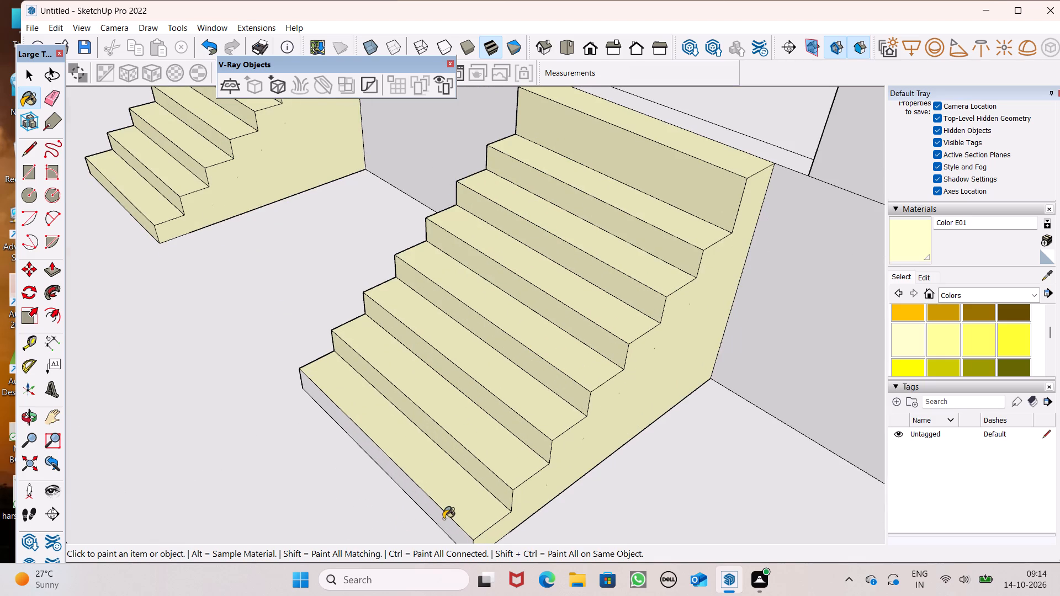
left_click(443, 519)
Erase the horizontal edges separating the ground-floor front walls from the plinth on both sides of the entrance.
scroll(486, 453, "down", 16)
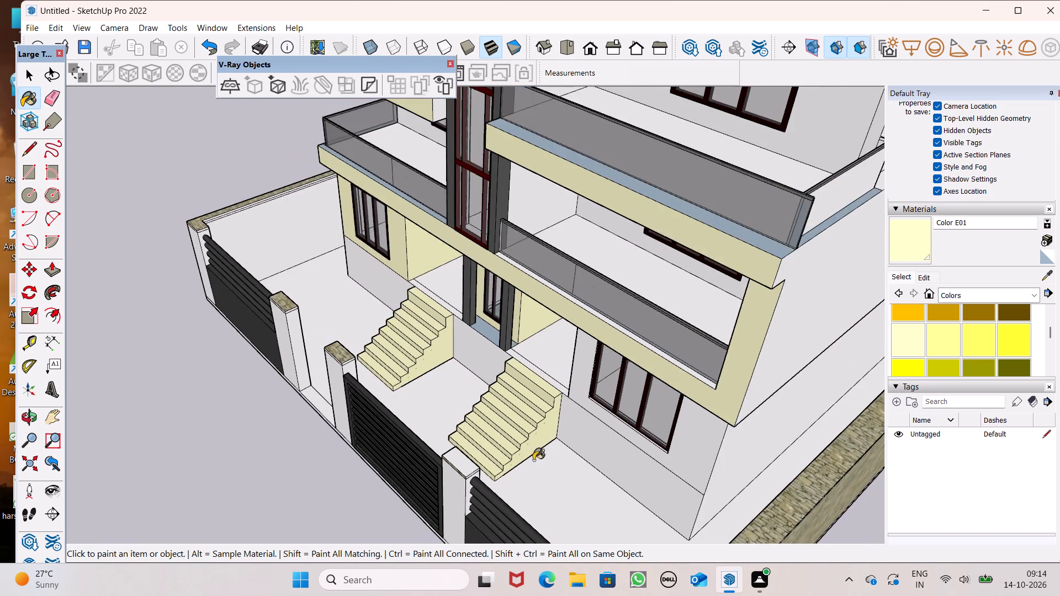
scroll(536, 460, "down", 4)
scroll(540, 485, "up", 1)
middle_click_drag(540, 488, 762, 418)
key("space")
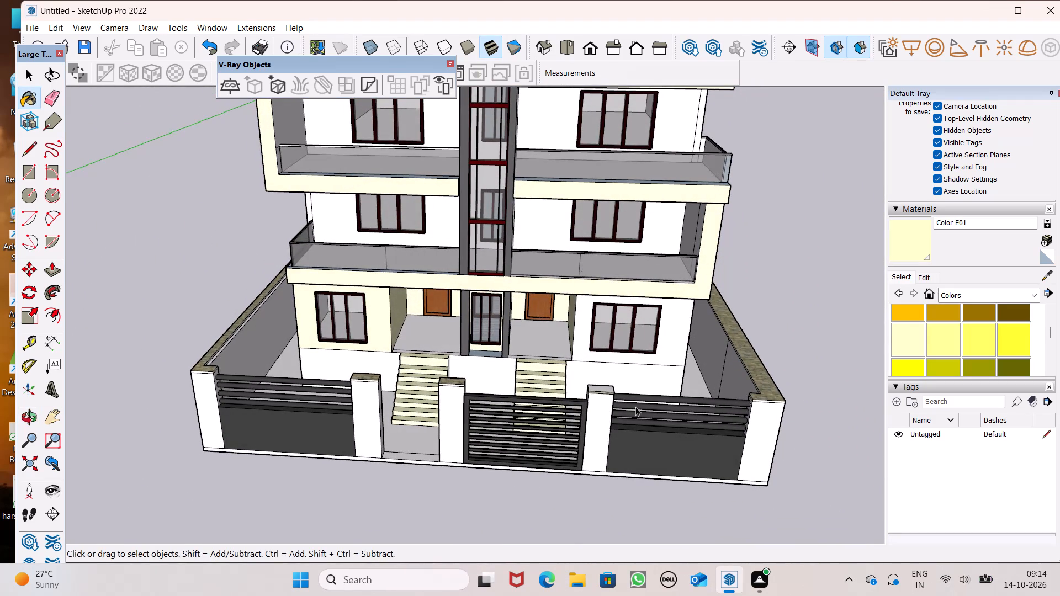
left_click_drag(55, 95, 59, 97)
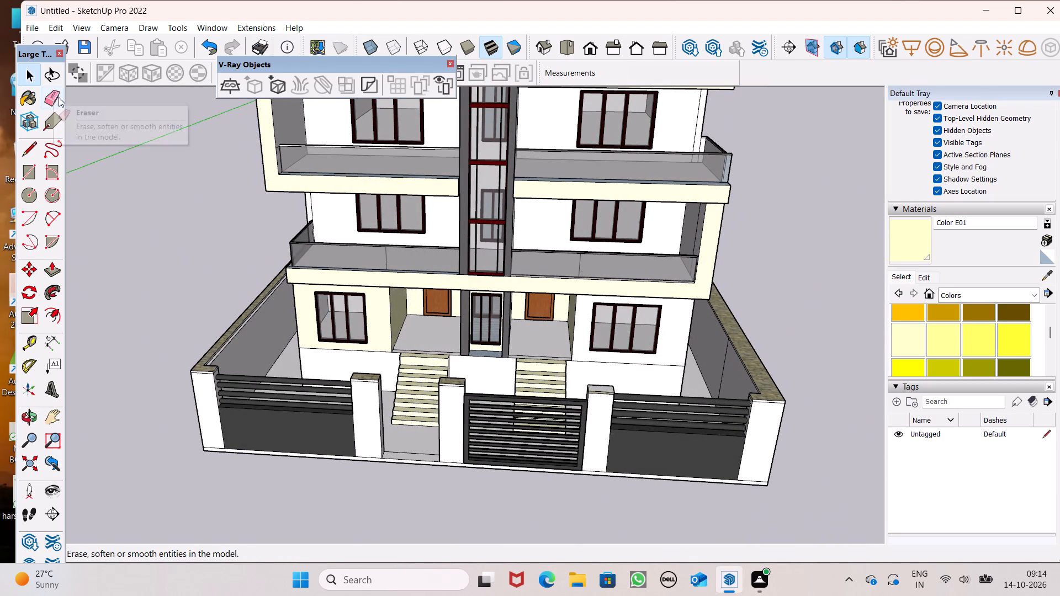
left_click_drag(59, 97, 60, 97)
scroll(381, 352, "up", 7)
left_click_drag(405, 339, 405, 345)
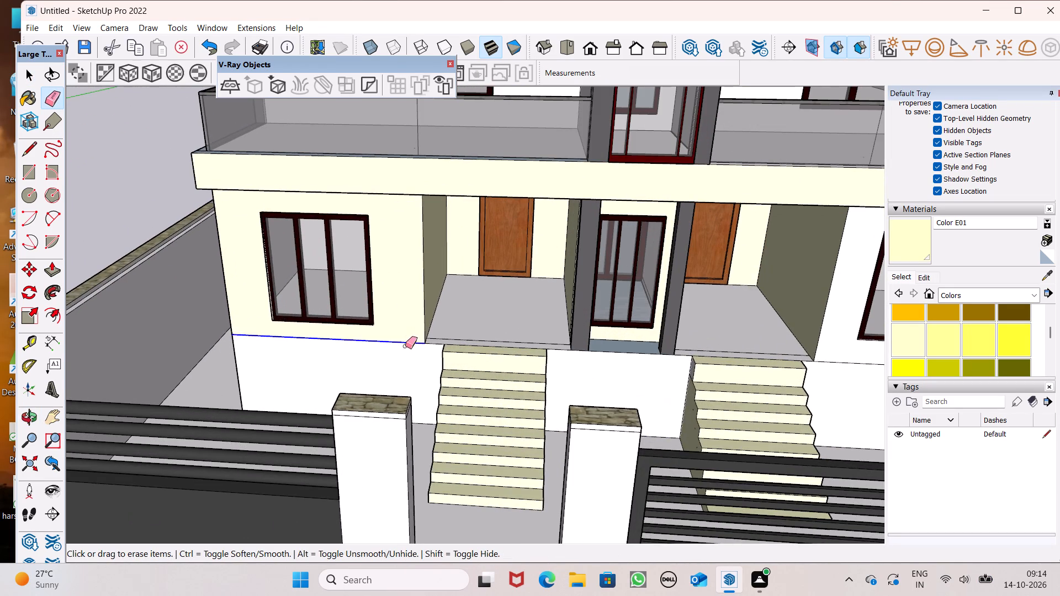
scroll(380, 389, "down", 2)
left_click_drag(780, 363, 781, 364)
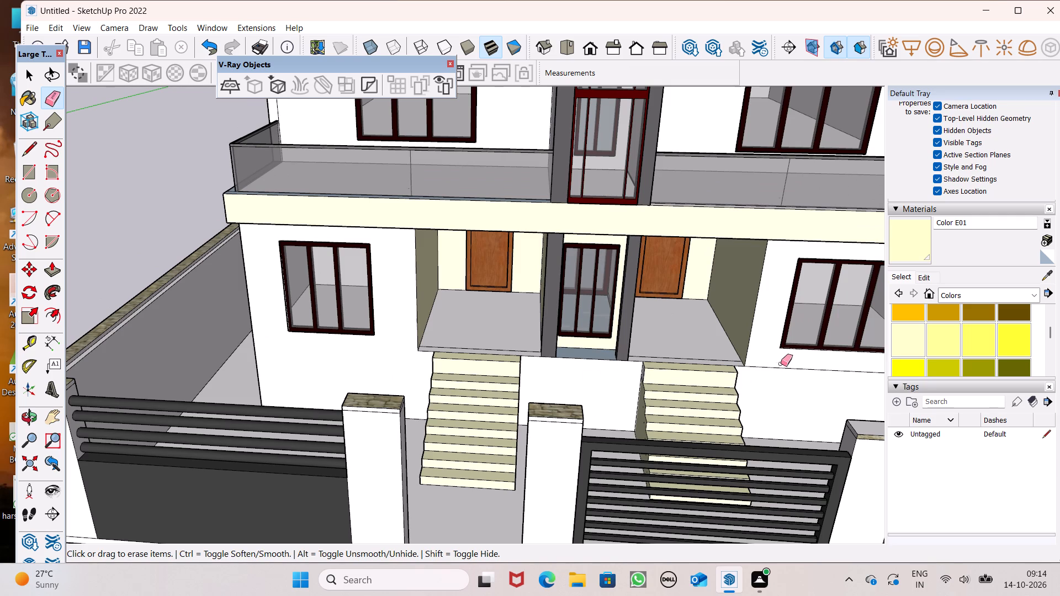
left_click_drag(781, 364, 780, 375)
scroll(565, 370, "down", 5)
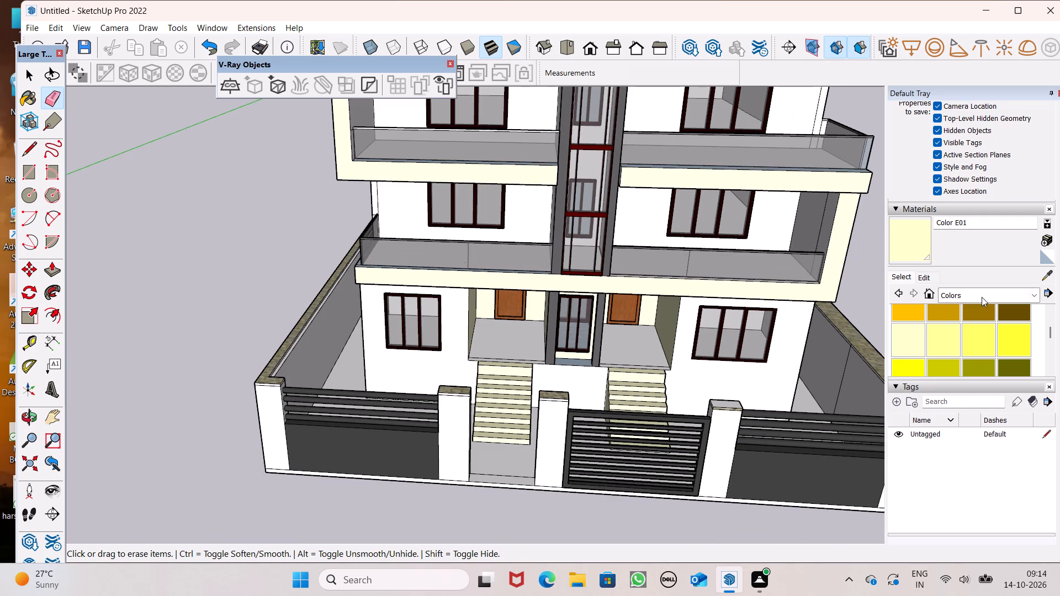
Paint the courtyard ground with Pavers with Grass Herringbone from the Landscaping, Fencing and Vegetation materials.
left_click(982, 297)
left_click(992, 310)
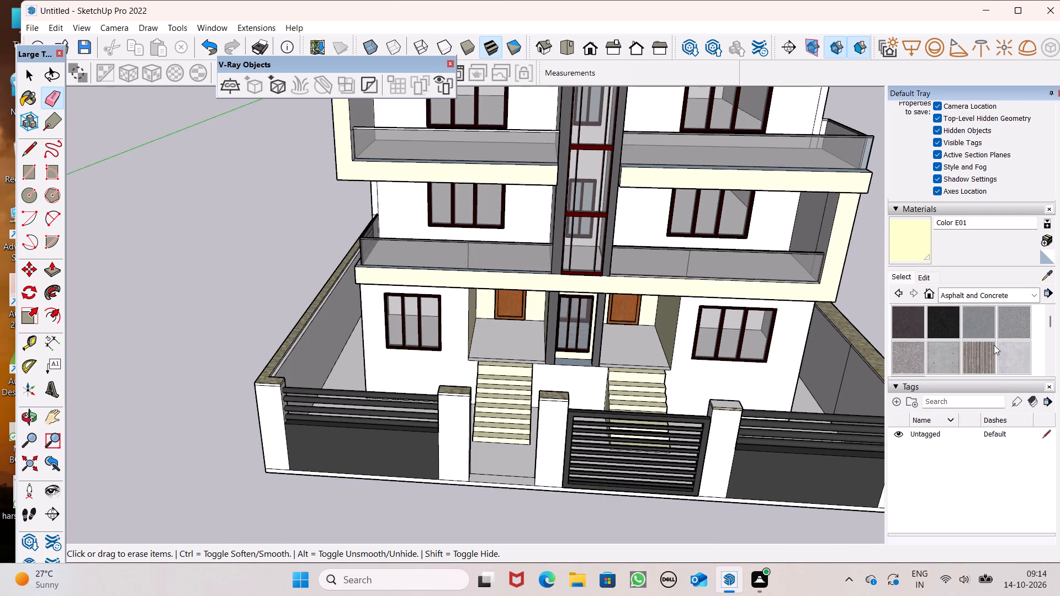
left_click(1027, 291)
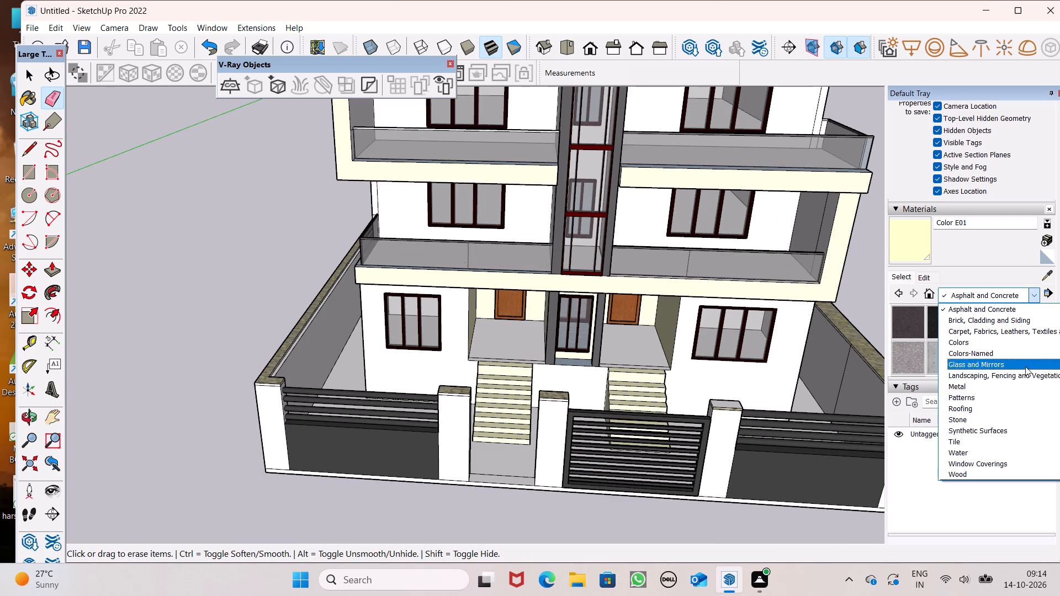
left_click(1019, 373)
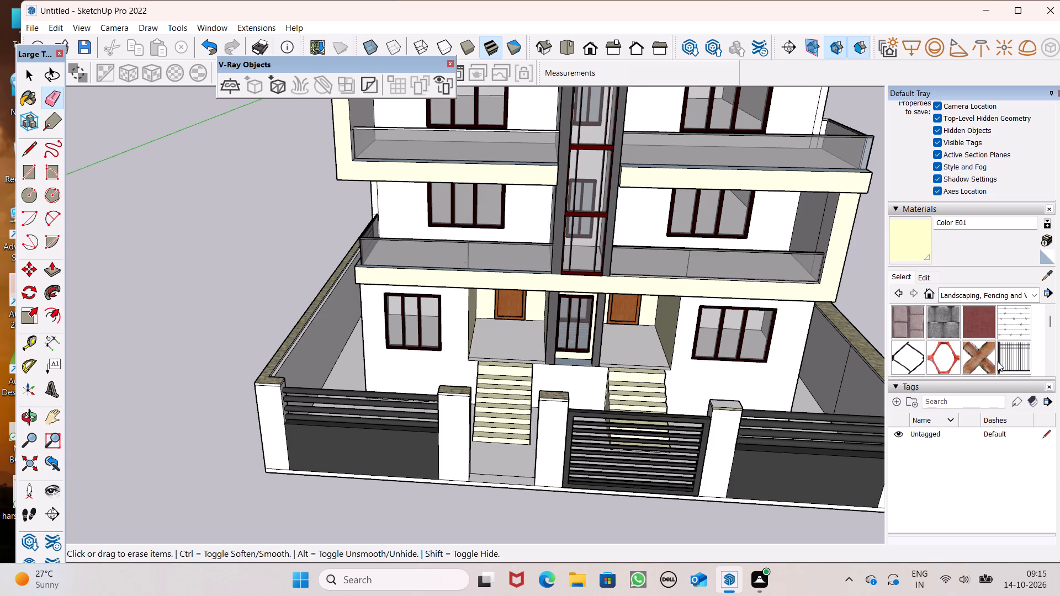
scroll(977, 330, "down", 5)
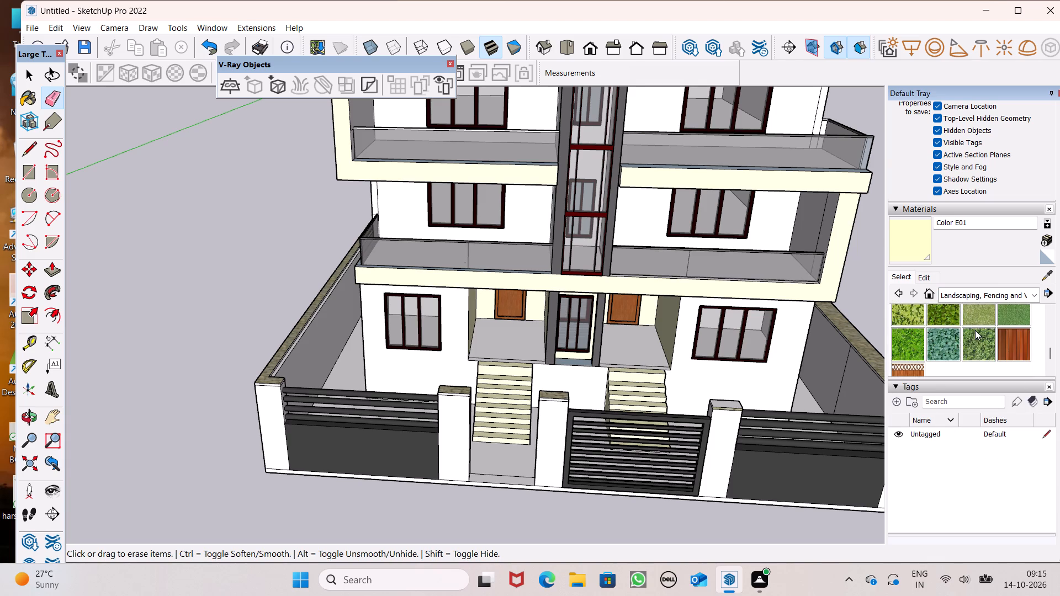
scroll(975, 330, "up", 2)
left_click(985, 359)
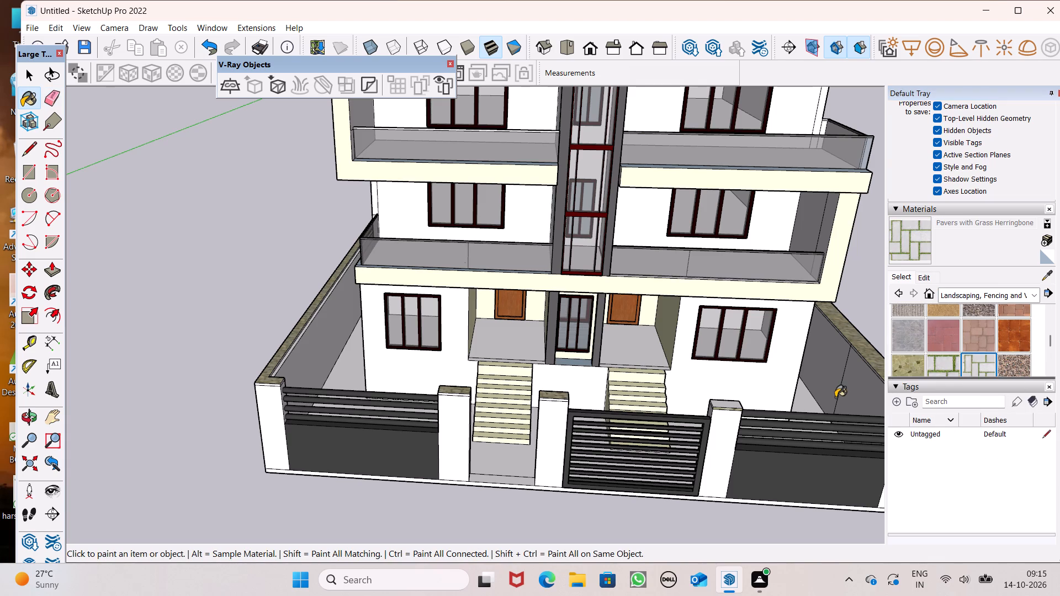
middle_click_drag(453, 408, 523, 573)
scroll(520, 594, "up", 4)
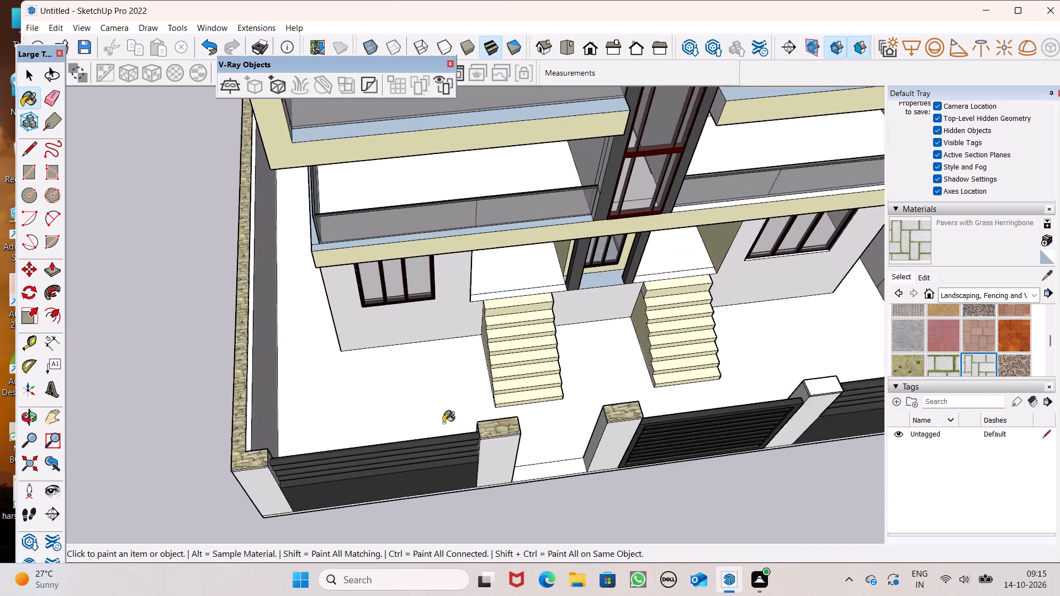
scroll(443, 423, "up", 1)
left_click(427, 388)
scroll(414, 398, "down", 3)
middle_click_drag(569, 429, 484, 258)
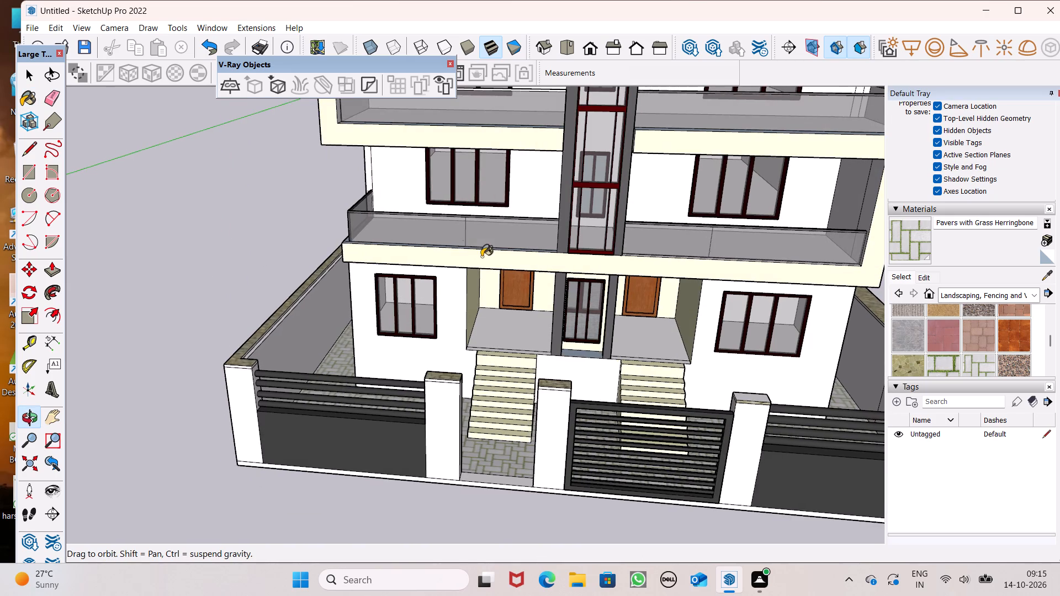
key("space")
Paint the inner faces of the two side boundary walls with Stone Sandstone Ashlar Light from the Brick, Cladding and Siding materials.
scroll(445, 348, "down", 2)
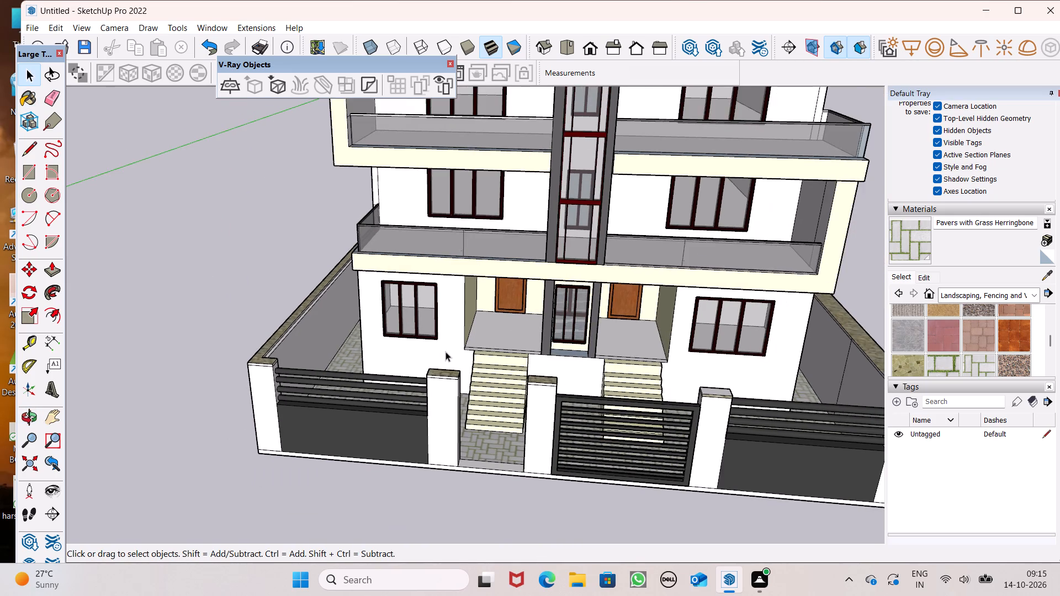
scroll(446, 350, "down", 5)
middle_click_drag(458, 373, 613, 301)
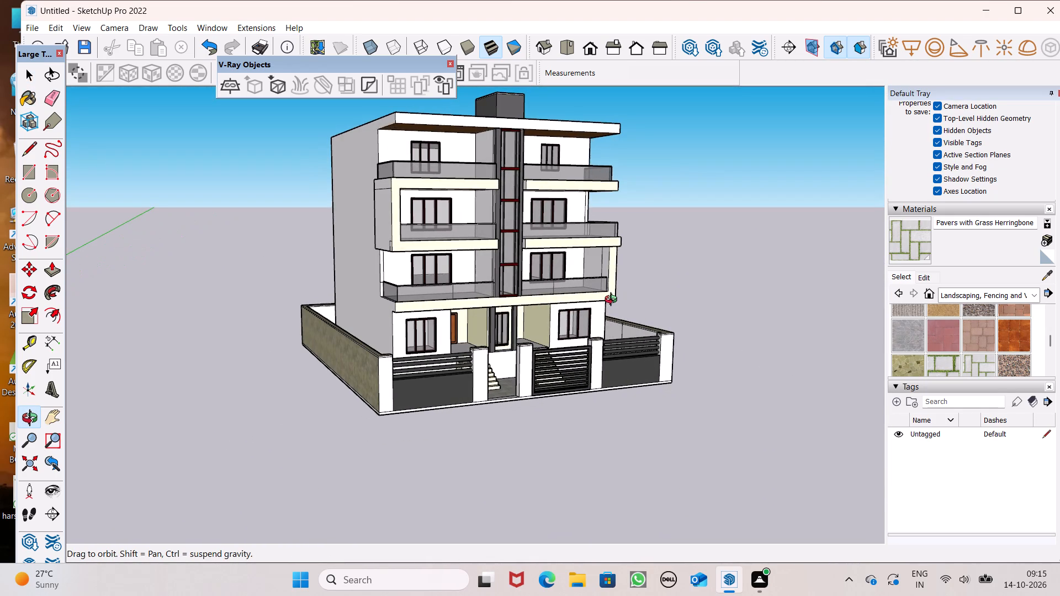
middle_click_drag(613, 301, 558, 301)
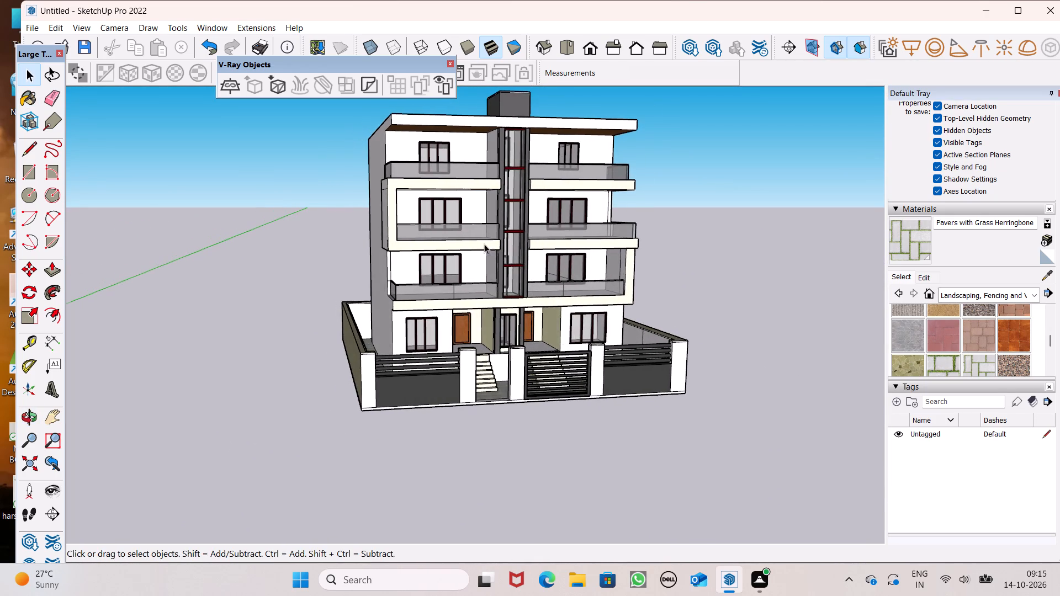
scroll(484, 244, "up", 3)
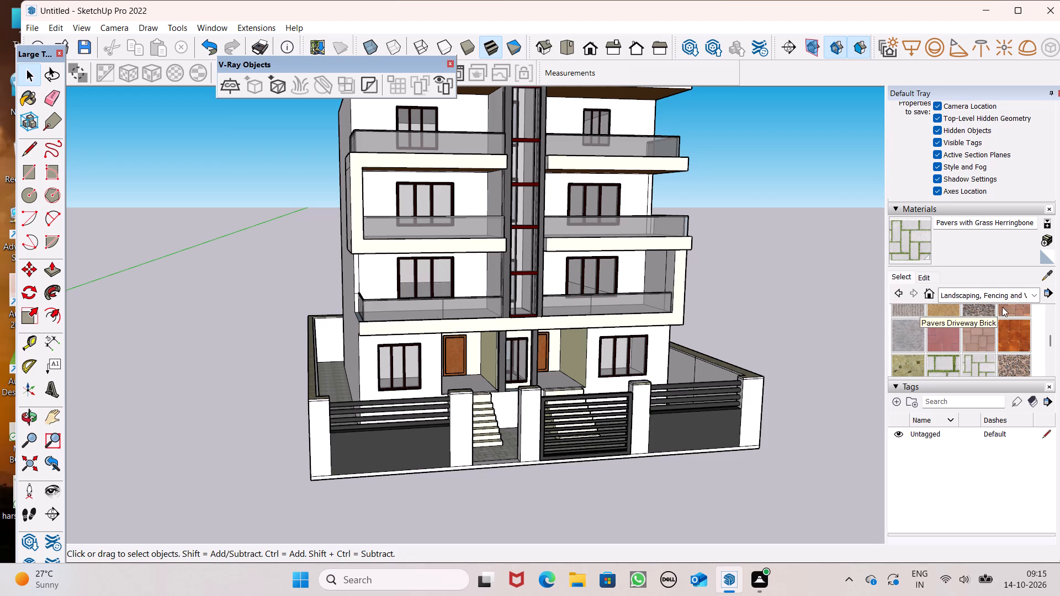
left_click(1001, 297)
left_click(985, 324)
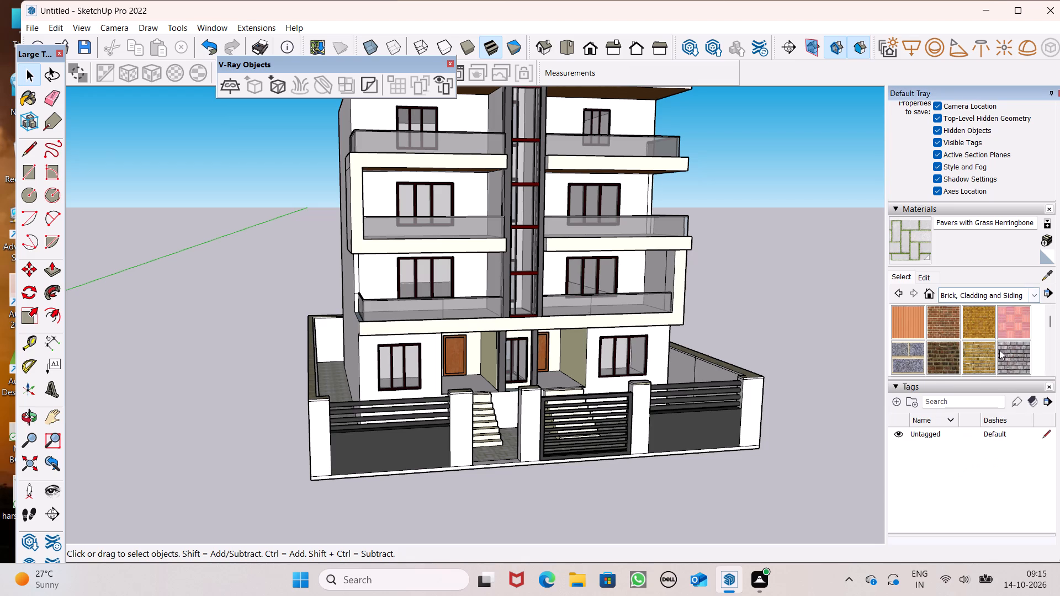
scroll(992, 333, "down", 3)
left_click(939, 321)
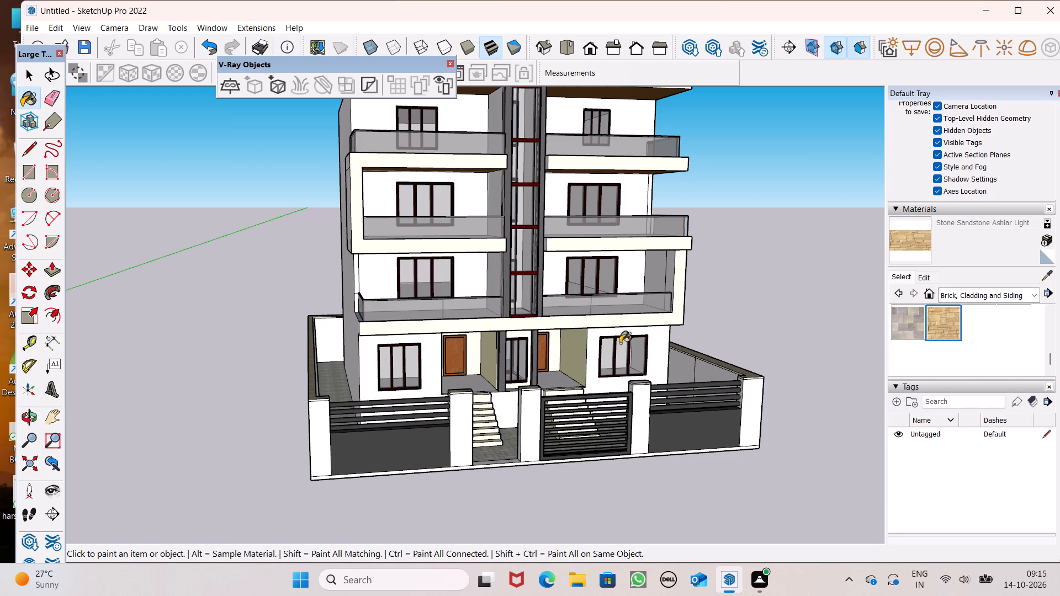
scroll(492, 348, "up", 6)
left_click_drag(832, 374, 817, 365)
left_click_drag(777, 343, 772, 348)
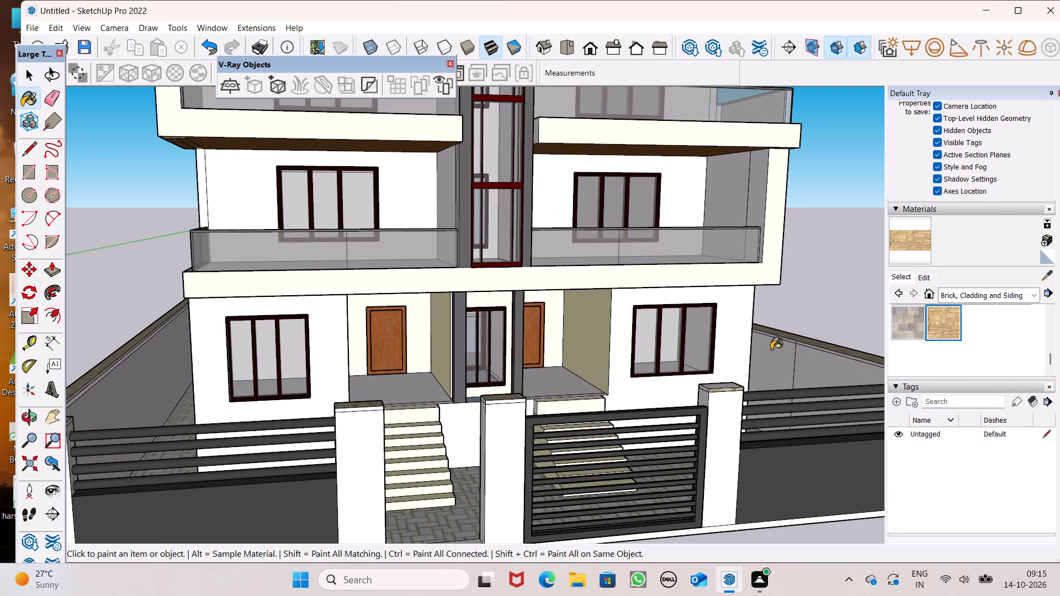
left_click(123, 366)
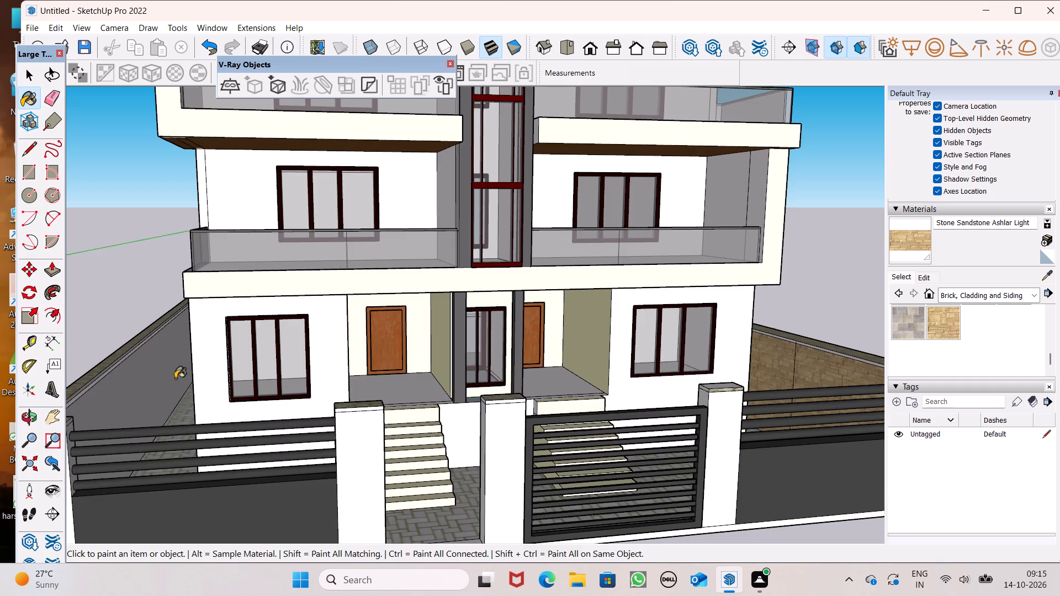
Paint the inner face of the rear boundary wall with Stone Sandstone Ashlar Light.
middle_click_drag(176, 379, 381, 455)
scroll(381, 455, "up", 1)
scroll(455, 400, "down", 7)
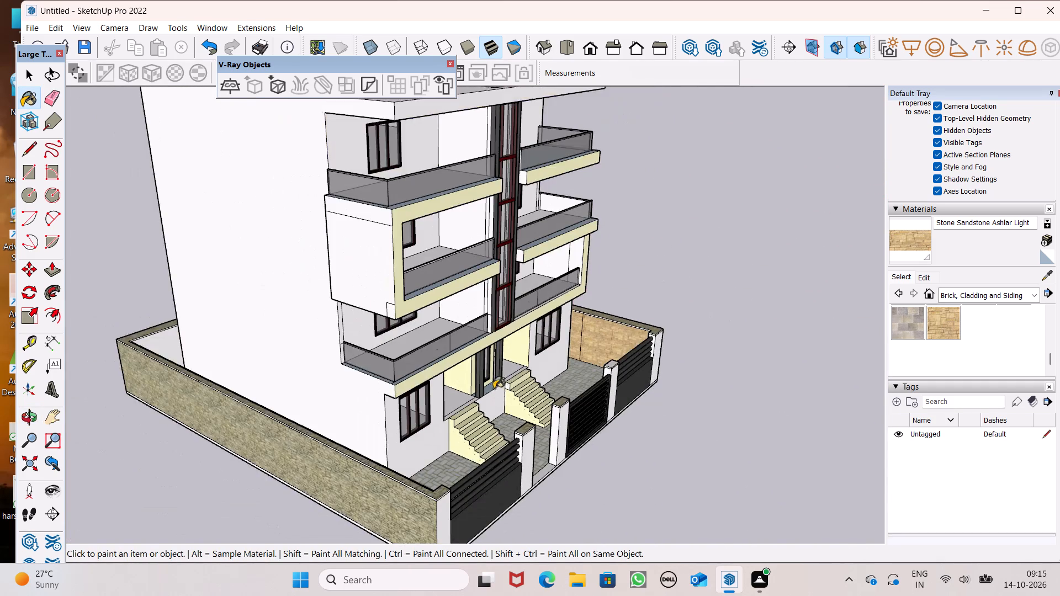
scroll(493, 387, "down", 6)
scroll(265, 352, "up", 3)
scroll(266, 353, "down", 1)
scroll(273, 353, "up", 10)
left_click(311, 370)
Repaint the inner face of the rear boundary wall with Stone Coursed Rough to match the outer faces.
scroll(308, 344, "down", 3)
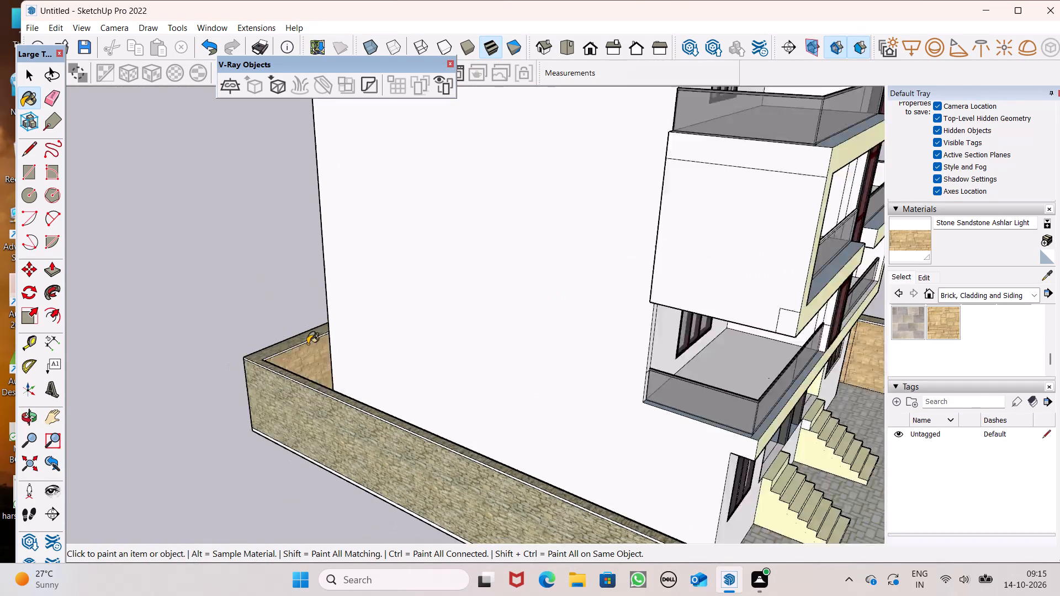
scroll(308, 344, "down", 9)
scroll(306, 349, "up", 19)
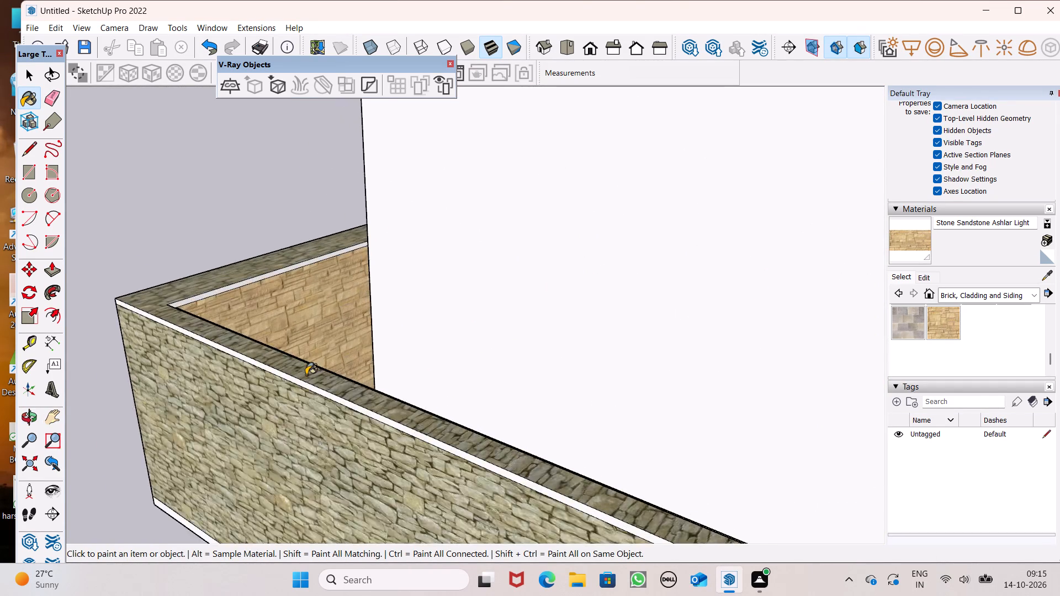
scroll(306, 375, "up", 5)
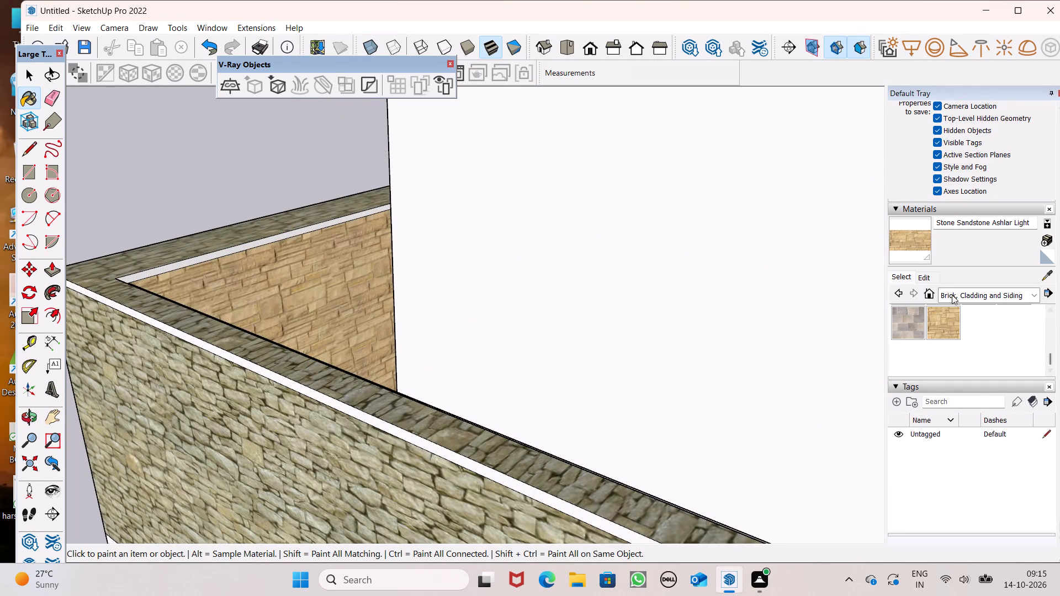
scroll(971, 336, "up", 1)
left_click(981, 358)
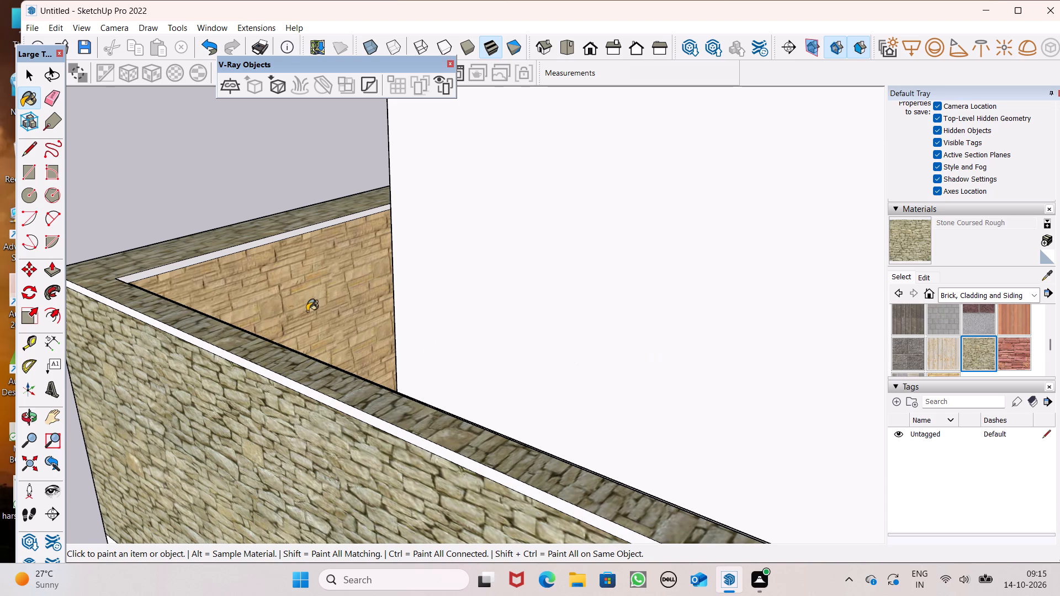
left_click(307, 311)
Repaint the inner face of the left boundary wall with Stone Coursed Rough.
scroll(332, 292, "down", 5)
middle_click_drag(590, 409, 365, 432)
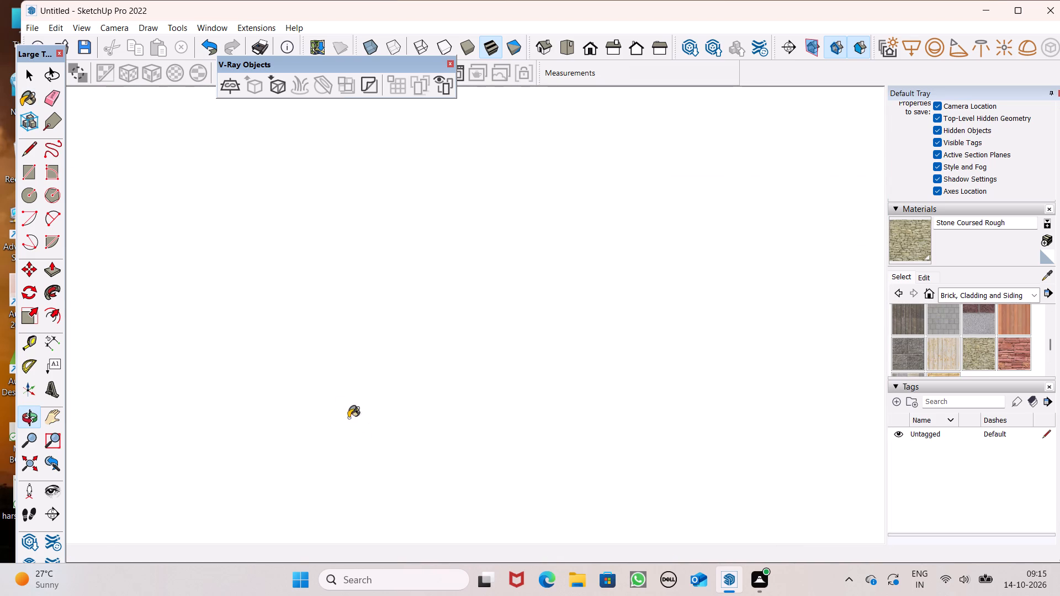
left_click(591, 54)
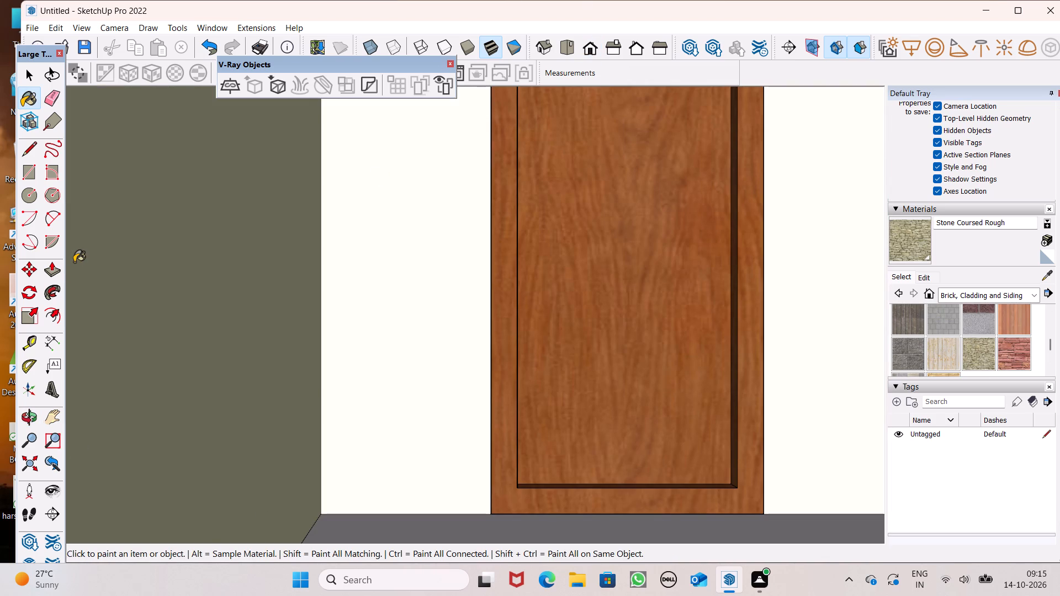
scroll(175, 297, "down", 13)
scroll(441, 284, "down", 11)
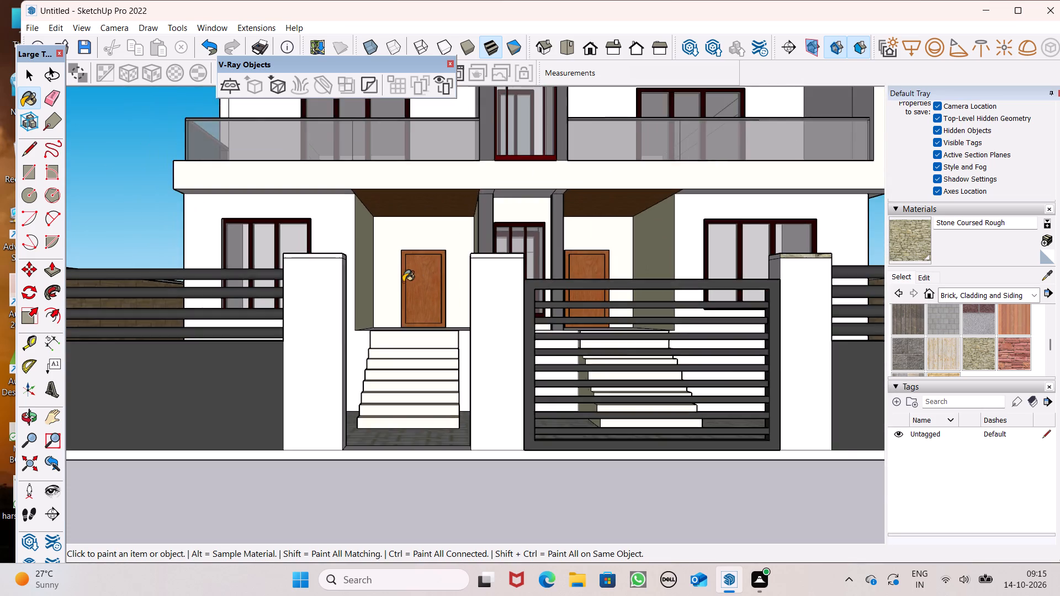
scroll(391, 278, "down", 6)
middle_click_drag(412, 306, 43, 456)
scroll(291, 302, "up", 3)
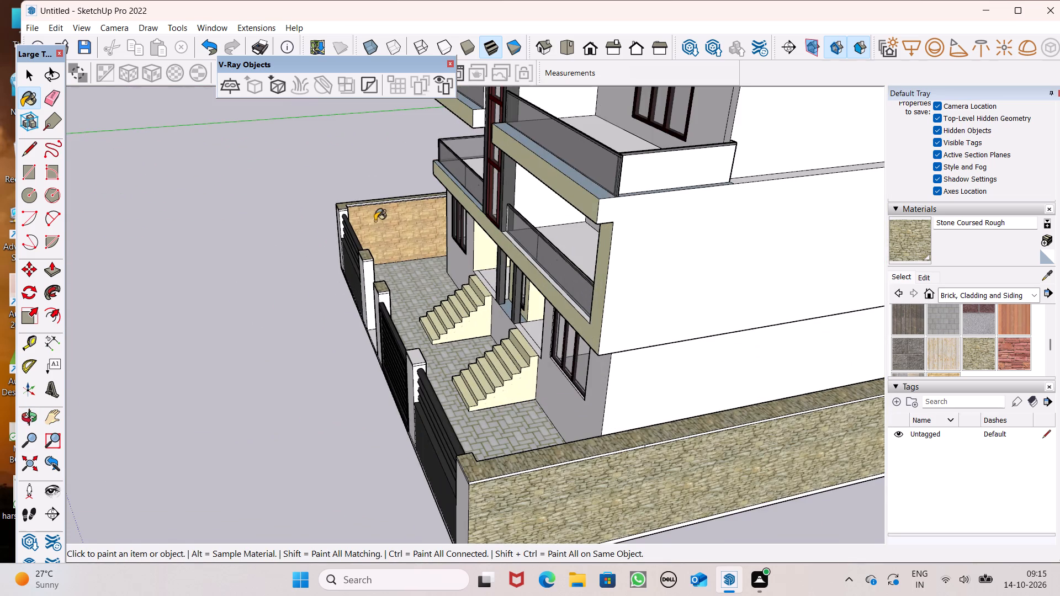
left_click(377, 219)
Repaint both inner face sections of the right boundary wall with Stone Coursed Rough.
scroll(370, 228, "down", 6)
middle_click_drag(229, 291, 839, 344)
scroll(558, 321, "up", 4)
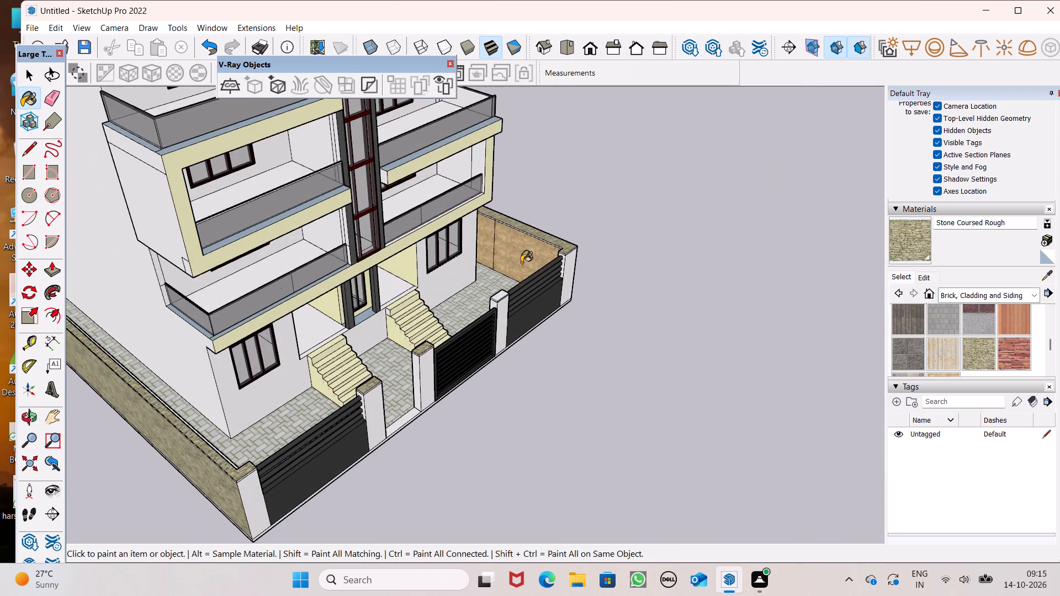
left_click(518, 251)
left_click(486, 242)
Examine the whole building exterior and its boundary walls from above and from the front.
scroll(556, 308, "down", 7)
middle_click_drag(591, 332, 485, 305)
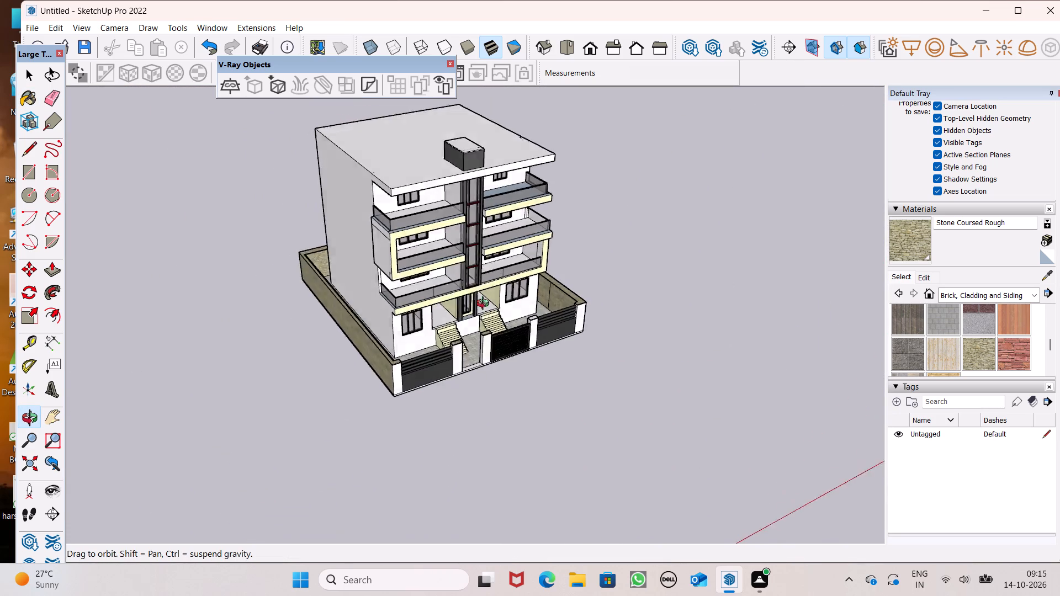
middle_click_drag(485, 305, 457, 240)
key("space")
scroll(469, 321, "down", 4)
scroll(500, 182, "up", 6)
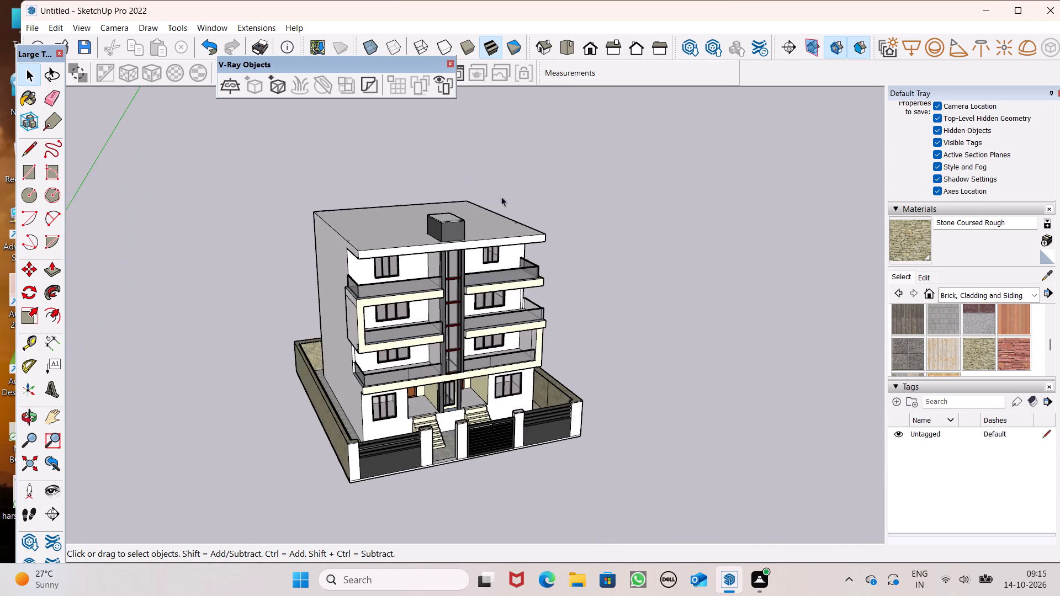
middle_click_drag(510, 323, 412, 271)
scroll(495, 302, "up", 2)
scroll(476, 251, "down", 1)
middle_click_drag(442, 317, 446, 285)
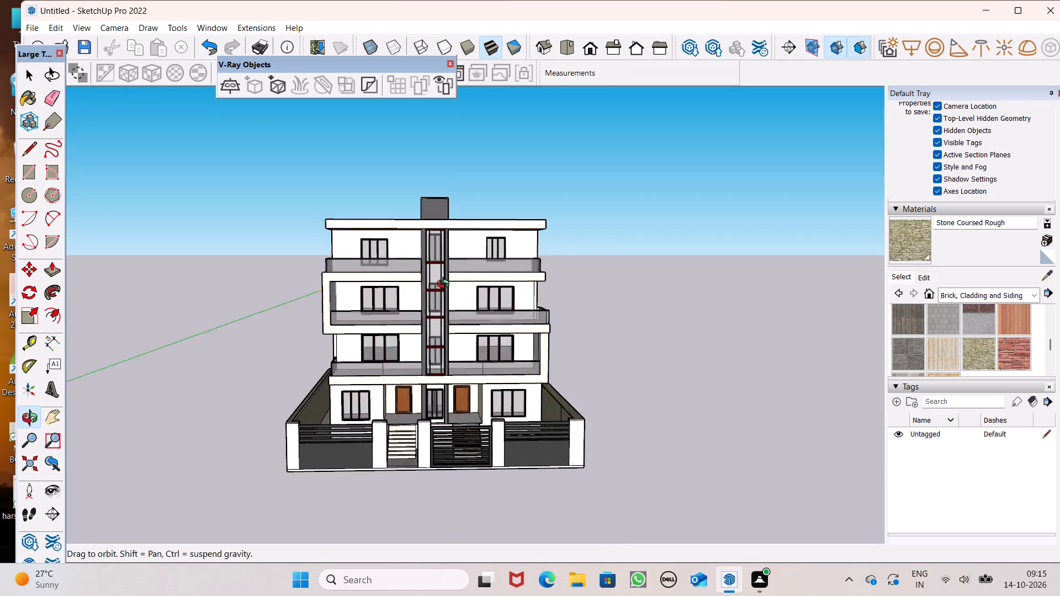
middle_click_drag(446, 285, 454, 226)
scroll(437, 259, "up", 2)
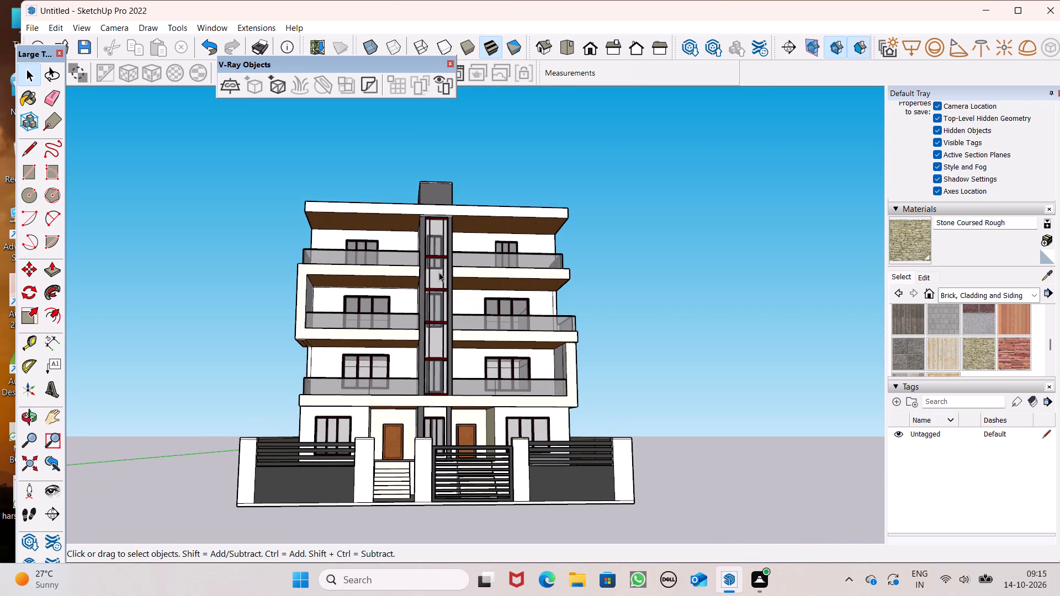
scroll(440, 296, "up", 1)
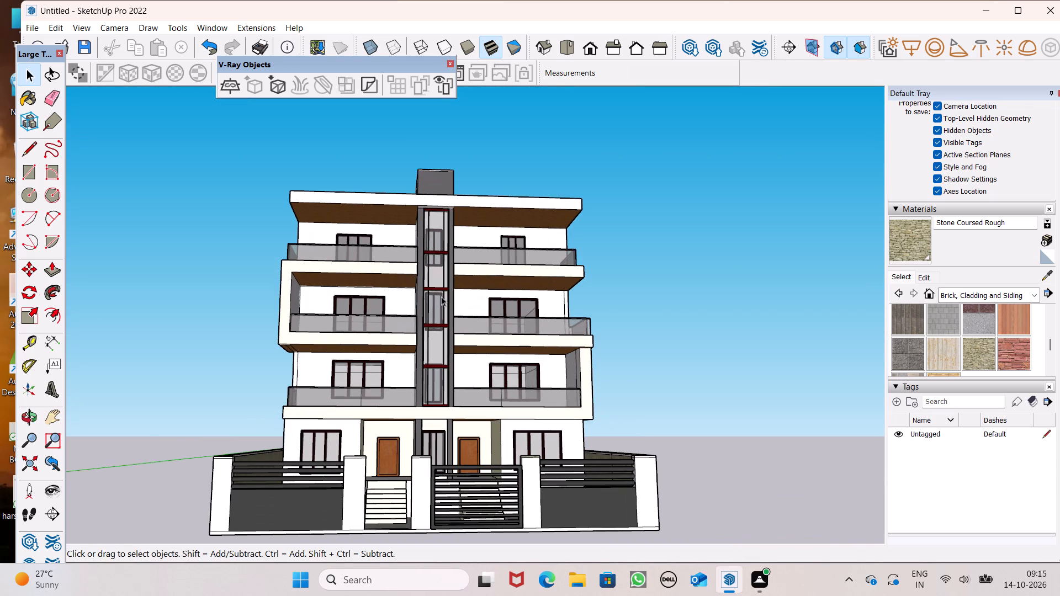
scroll(441, 296, "down", 1)
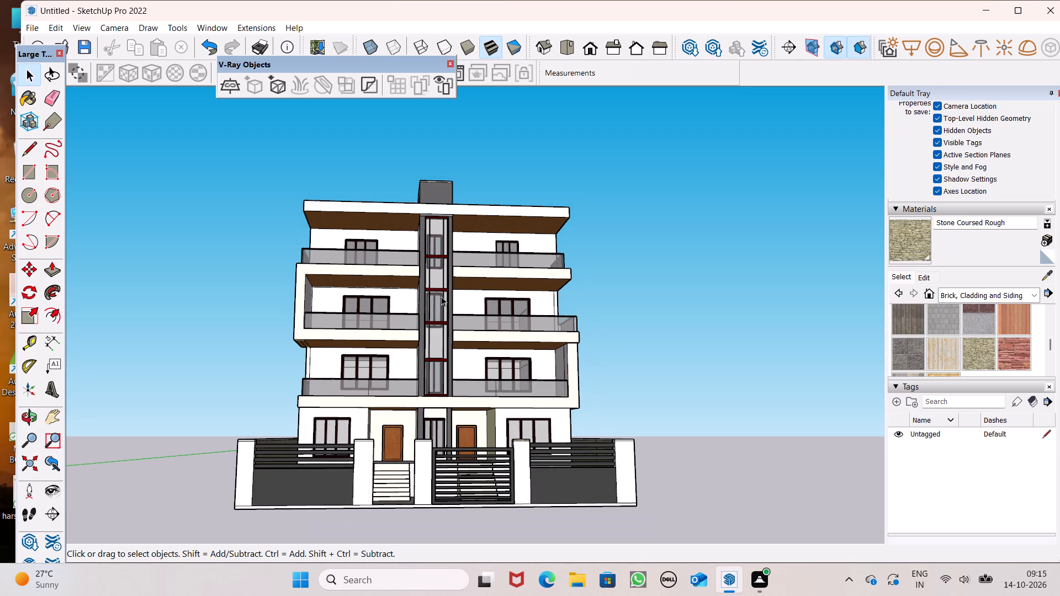
Save the model in Documents as multi modern residence.
key("ctrl+s")
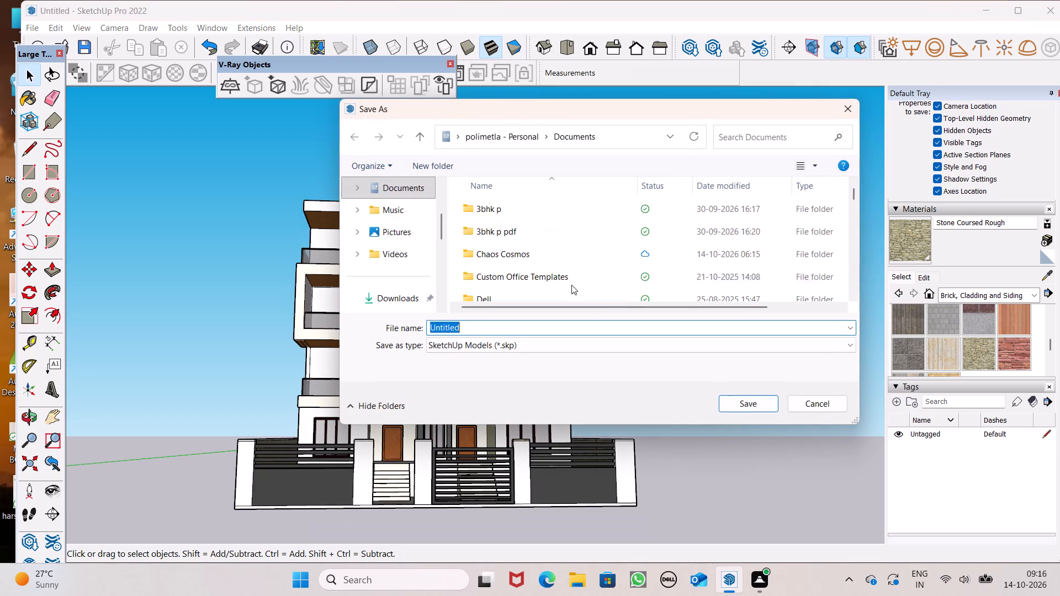
key("BackSpace")
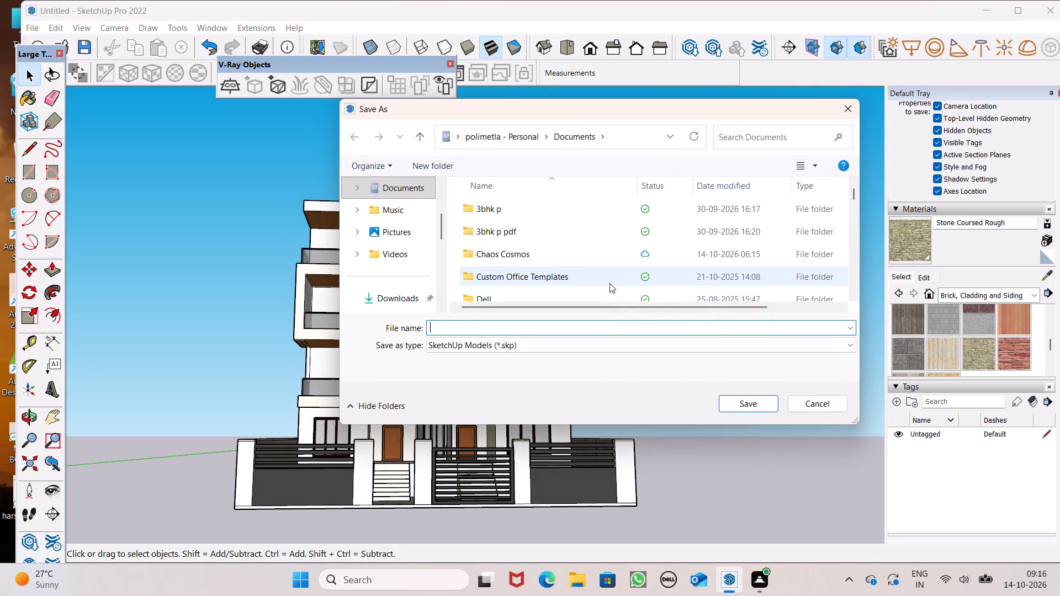
type("multi")
key("space")
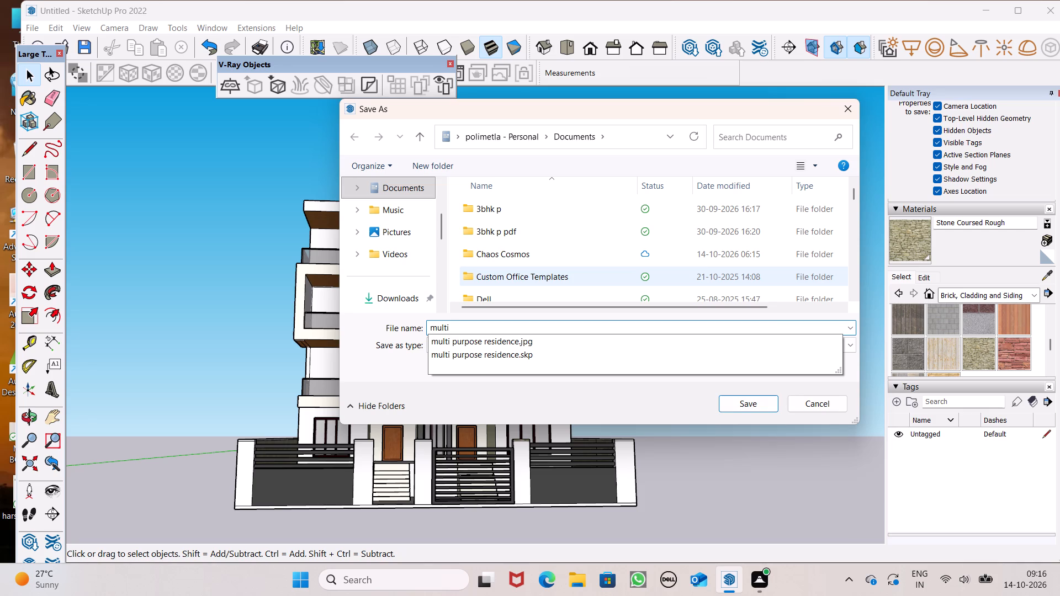
type("modern residence")
key("Return")
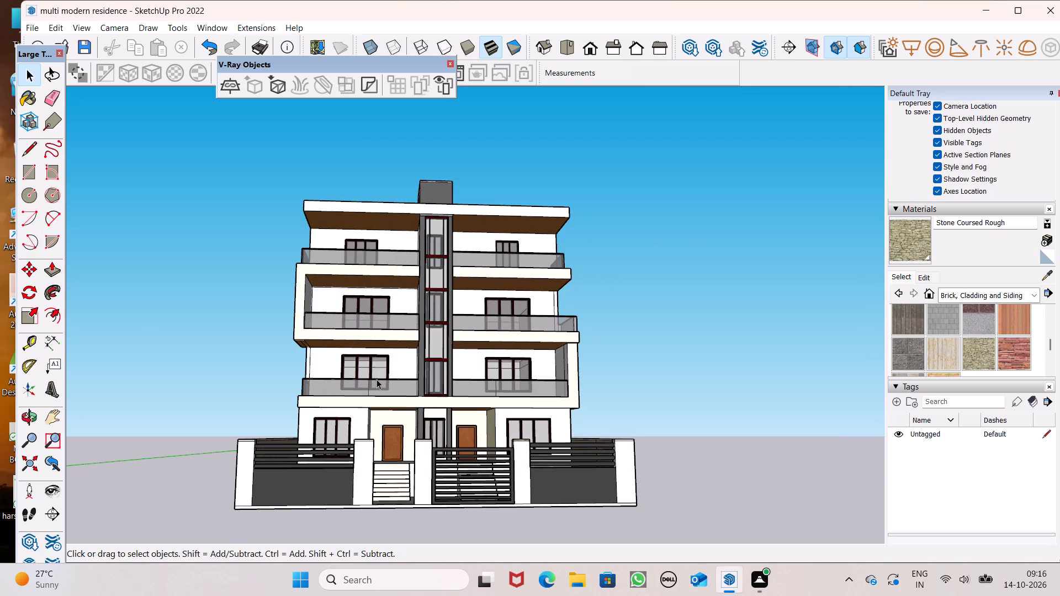
Frame the whole building in a slightly raised front view and export it as the JPEG image multi modern residence in Documents.
middle_click_drag(398, 395, 427, 430)
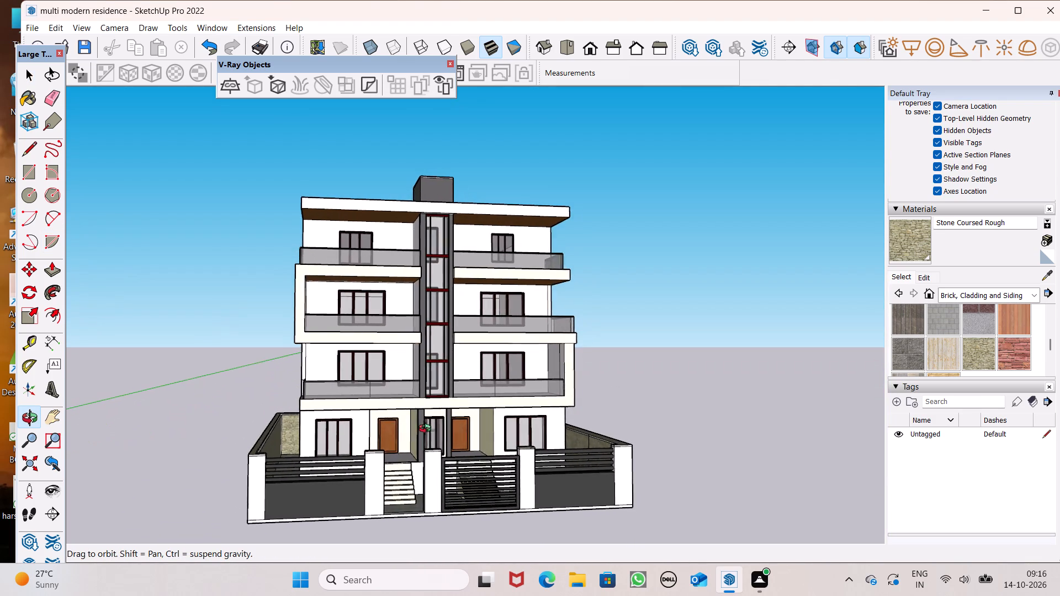
middle_click_drag(427, 430, 431, 428)
middle_click_drag(531, 419, 597, 393)
scroll(575, 413, "up", 1)
middle_click_drag(590, 452, 534, 502)
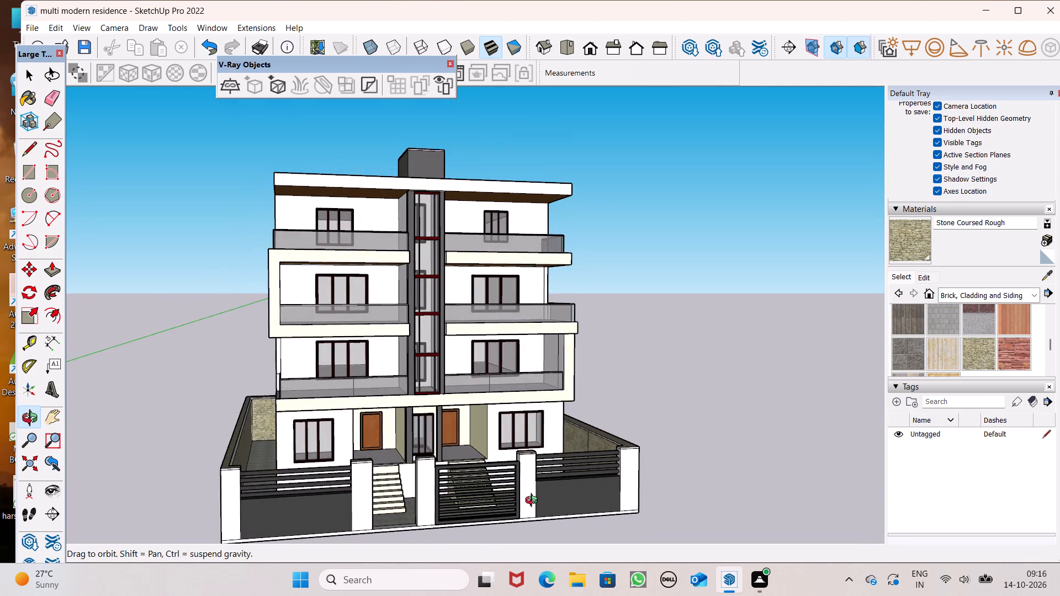
middle_click_drag(534, 502, 522, 501)
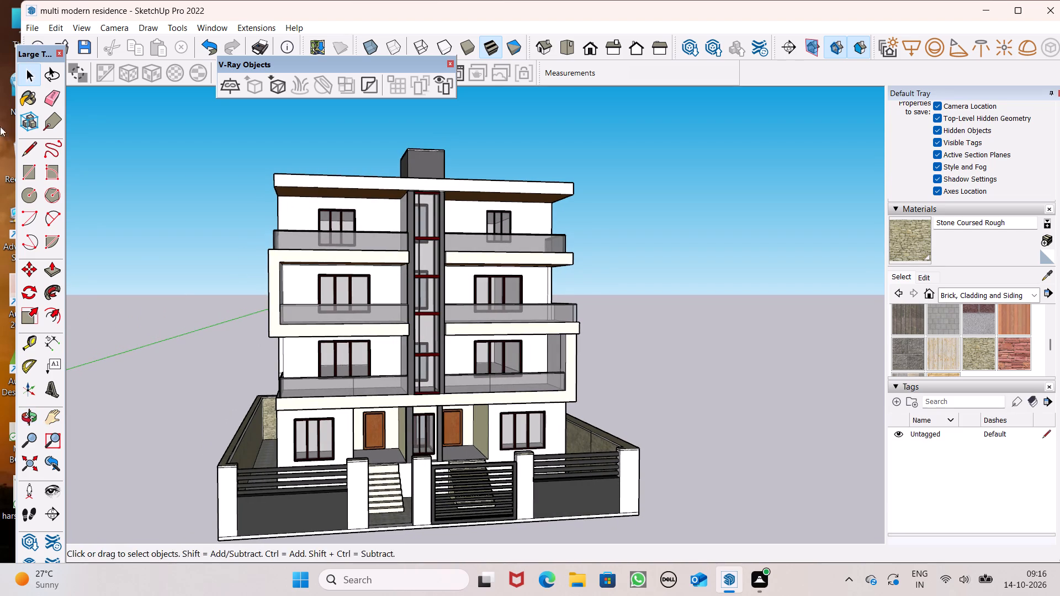
left_click(35, 21)
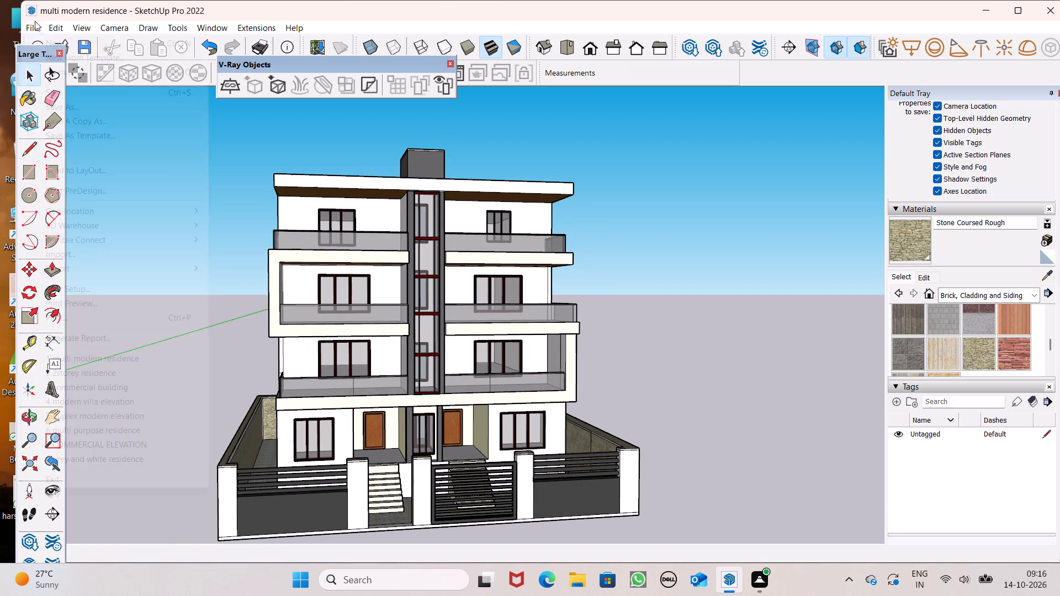
left_click(87, 273)
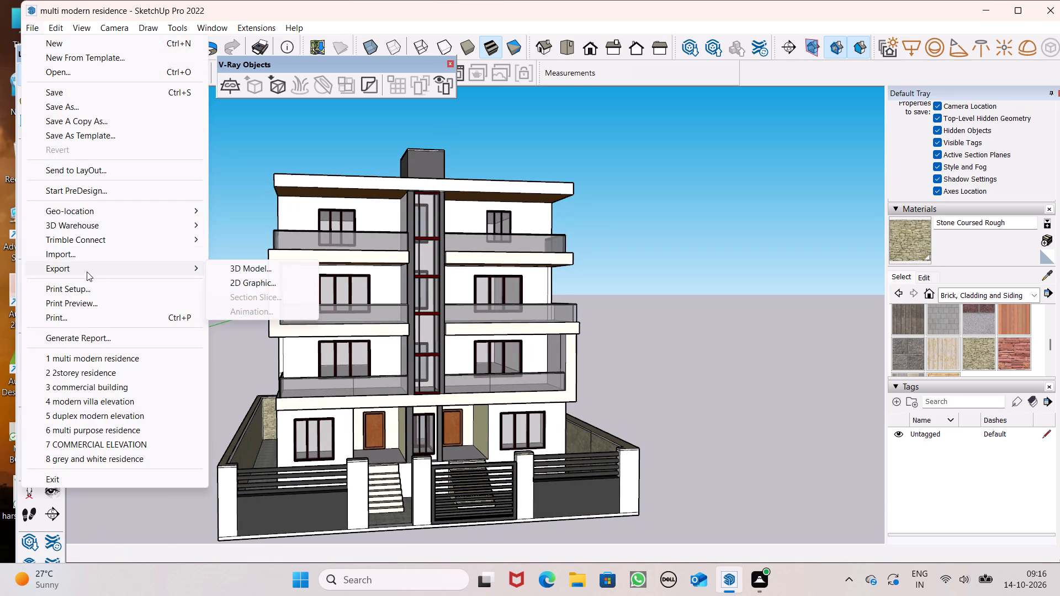
left_click(268, 278)
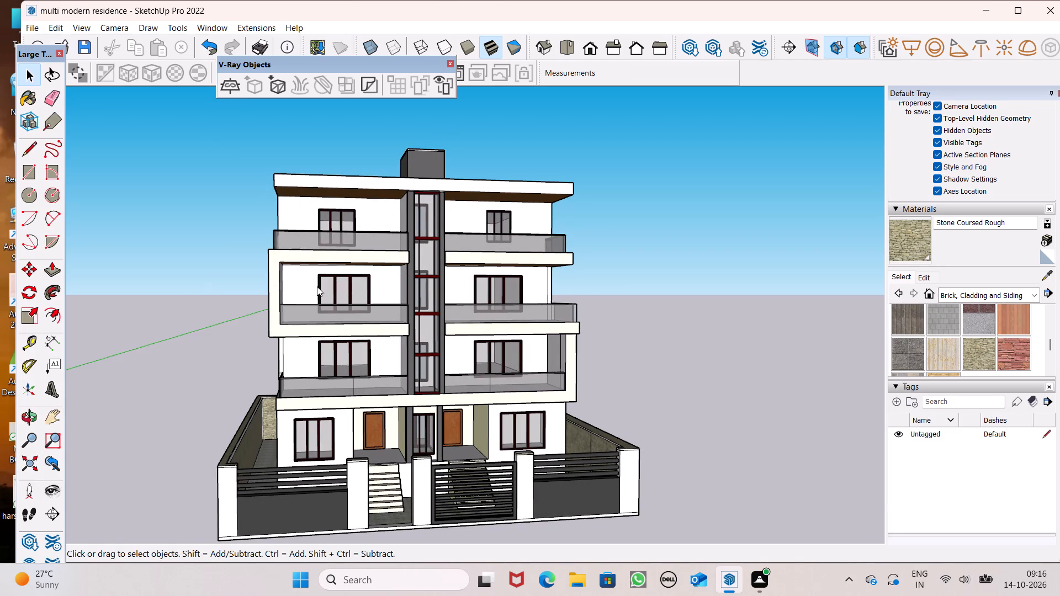
left_click(743, 406)
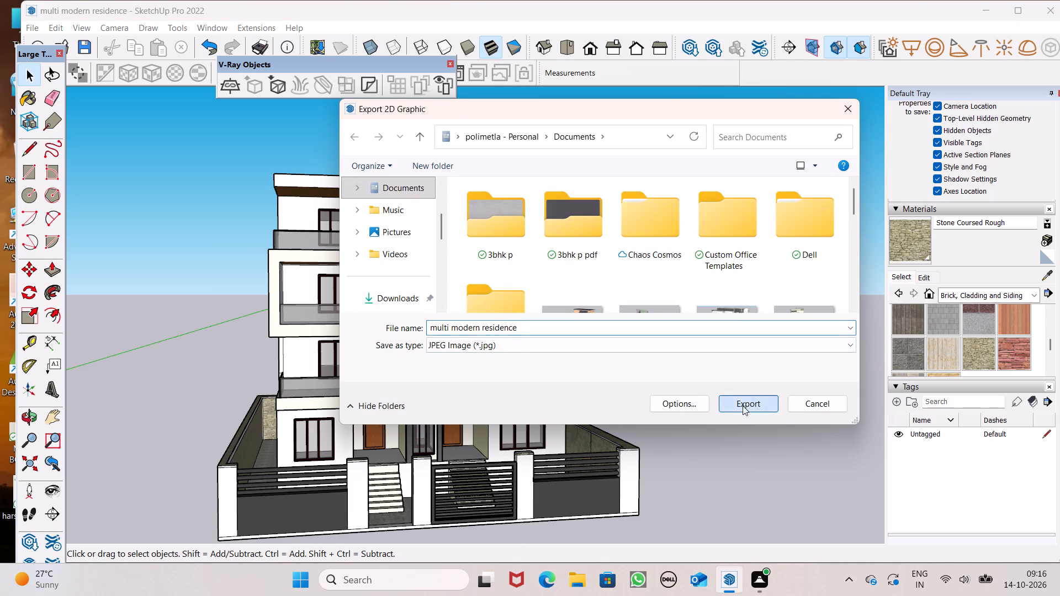